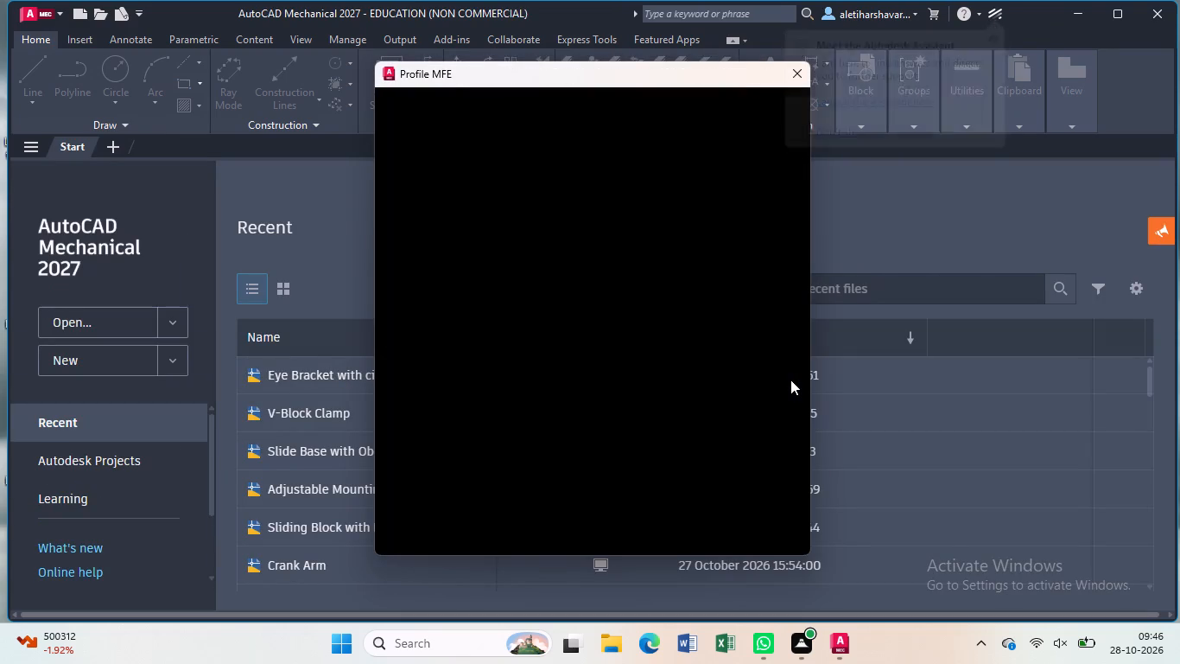
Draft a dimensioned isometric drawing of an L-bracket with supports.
Dismiss the blank profile window and create a new drawing.
{"action": "left_click", "coordinate": [801, 73]}
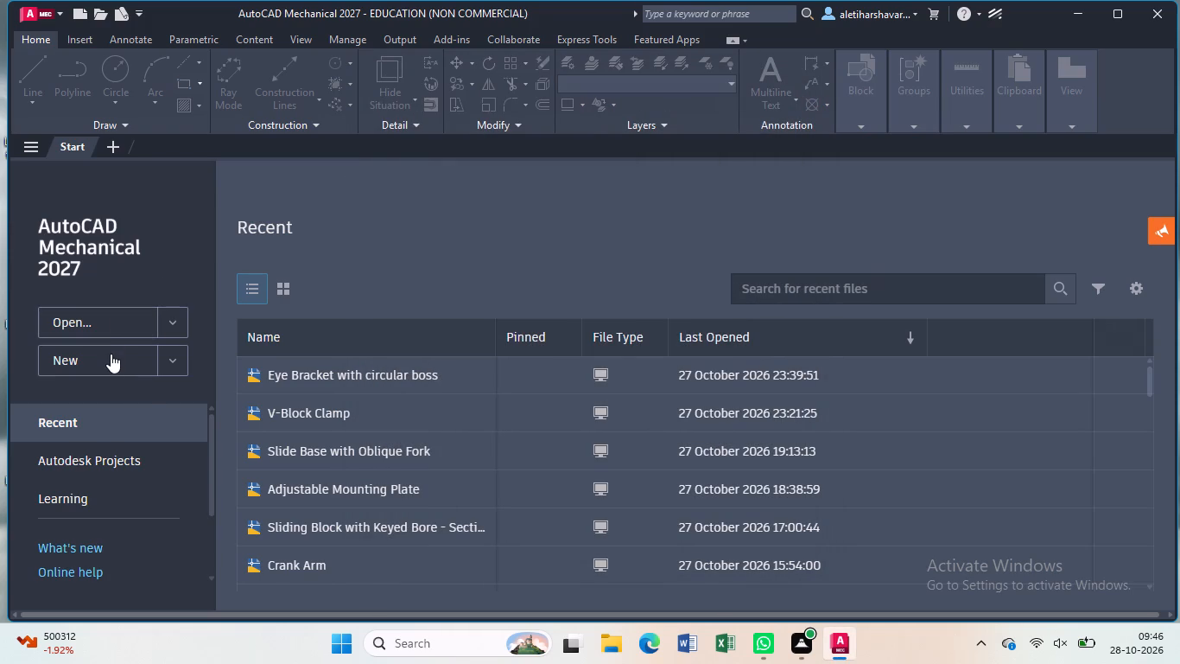
{"action": "left_click", "coordinate": [111, 354]}
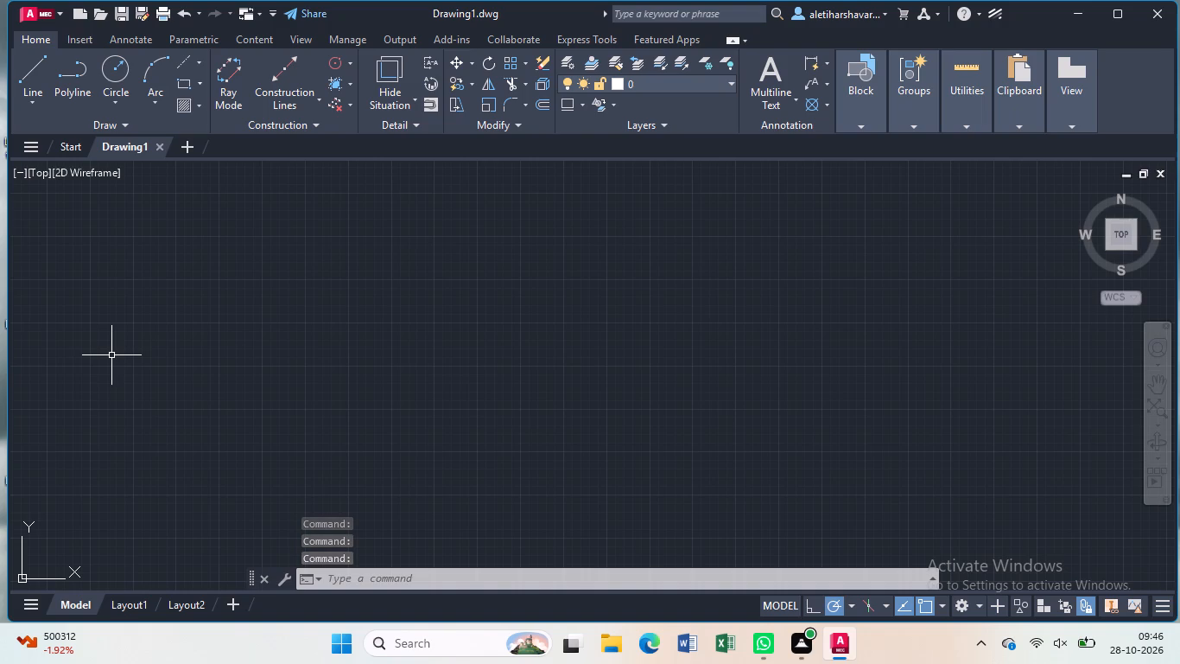
Turn on log file recording with LOGFILEON.
{"action": "type", "text": "lo"}
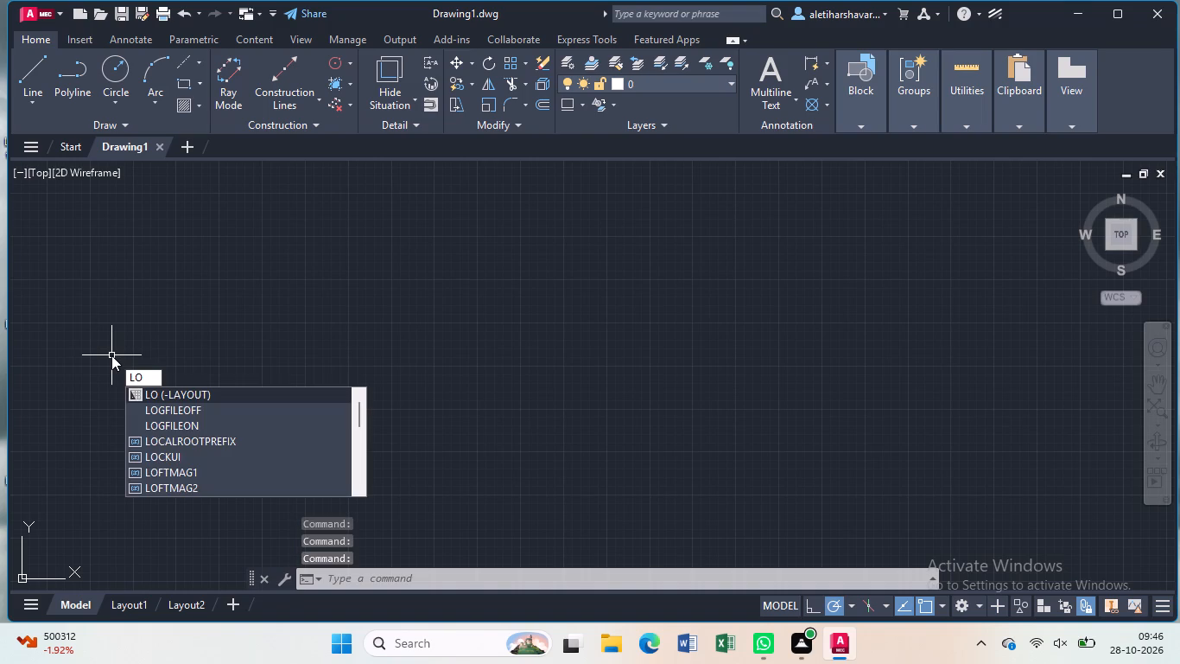
{"action": "left_click", "coordinate": [159, 427]}
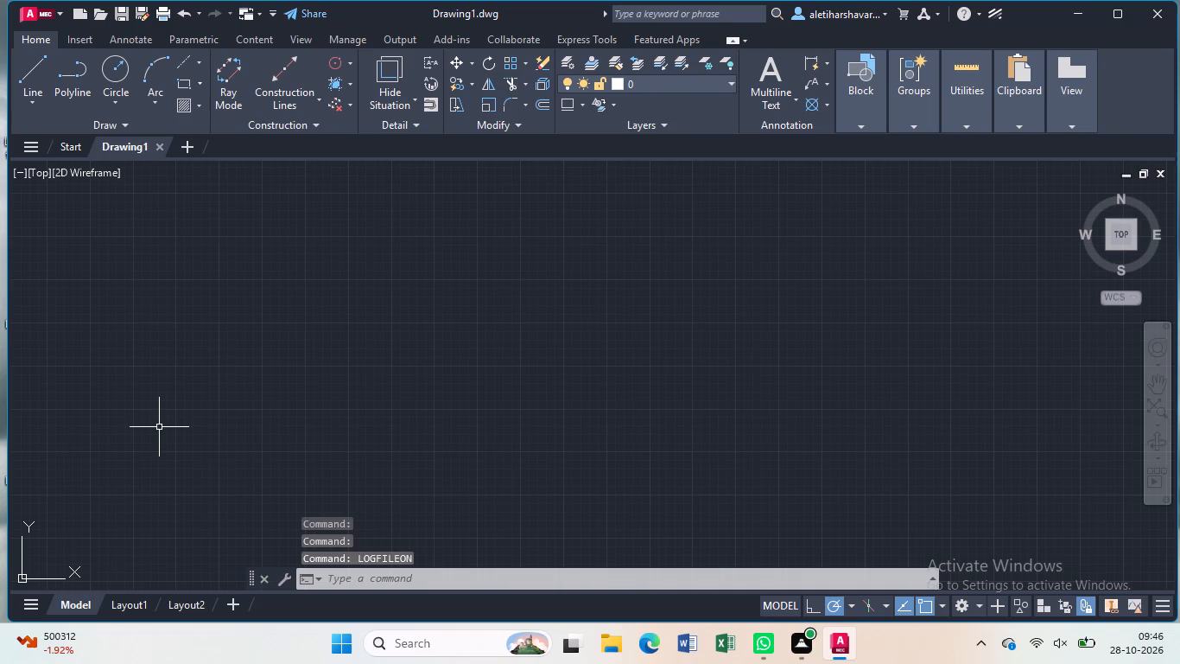
Set the drawing units' length precision to one decimal place (0.0).
{"action": "type", "text": "ub"}
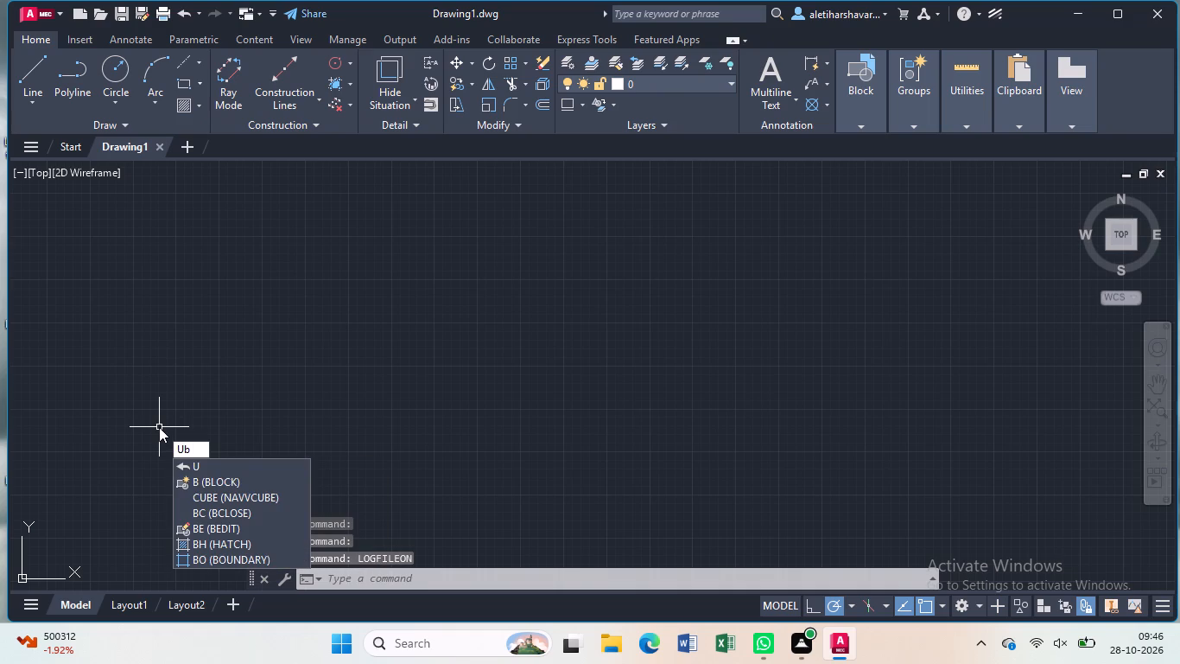
{"action": "key", "text": "BackSpace"}
{"action": "key", "text": "n"}
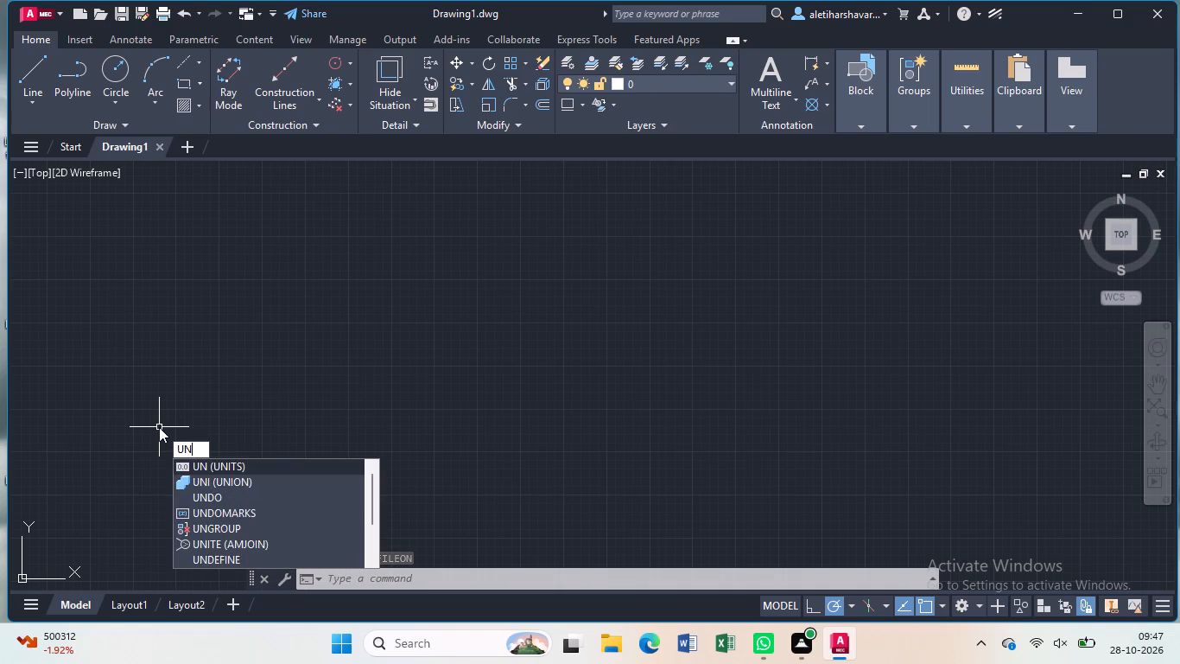
{"action": "key", "text": "Return"}
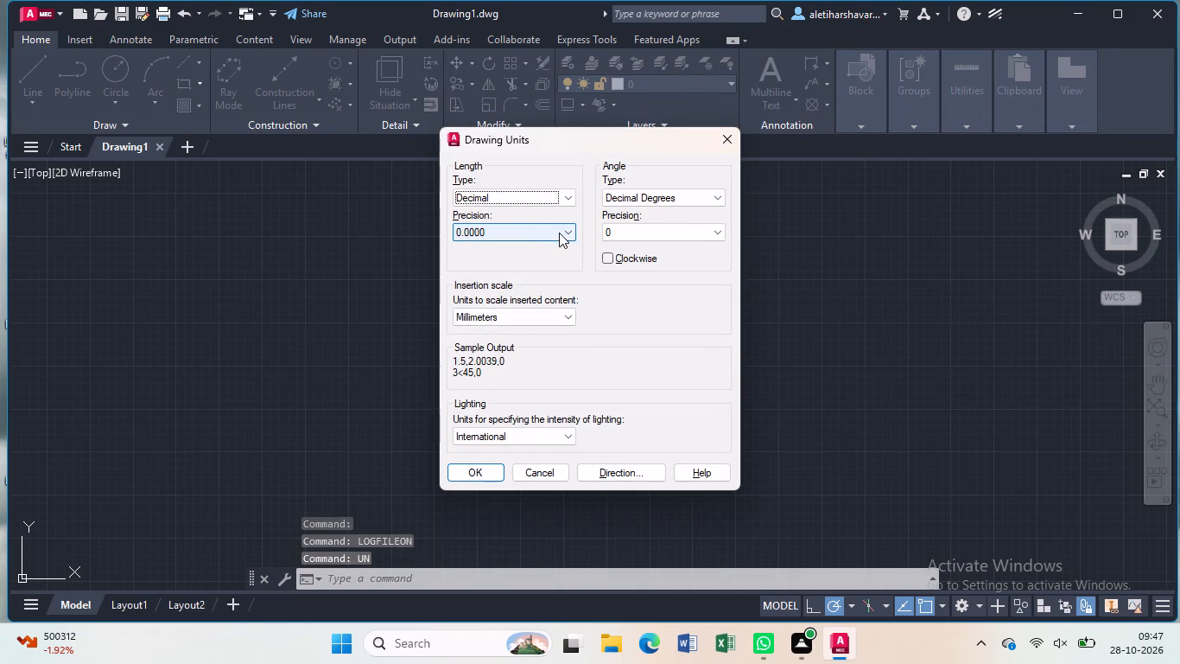
{"action": "left_click", "coordinate": [570, 230]}
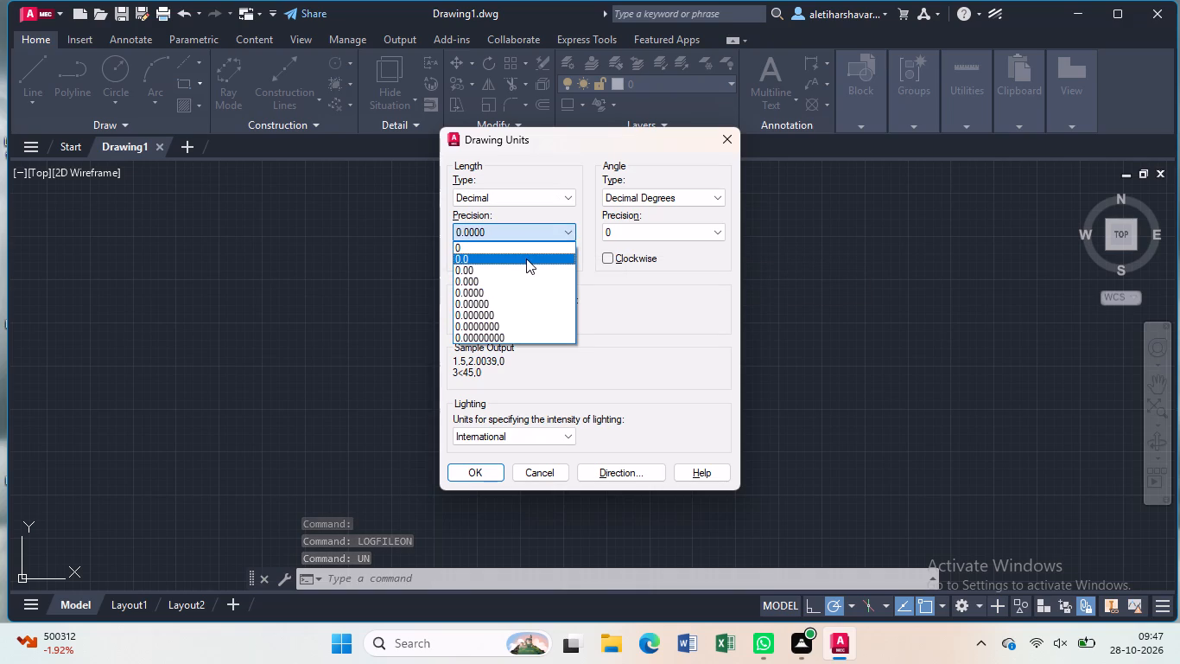
{"action": "left_click", "coordinate": [526, 259]}
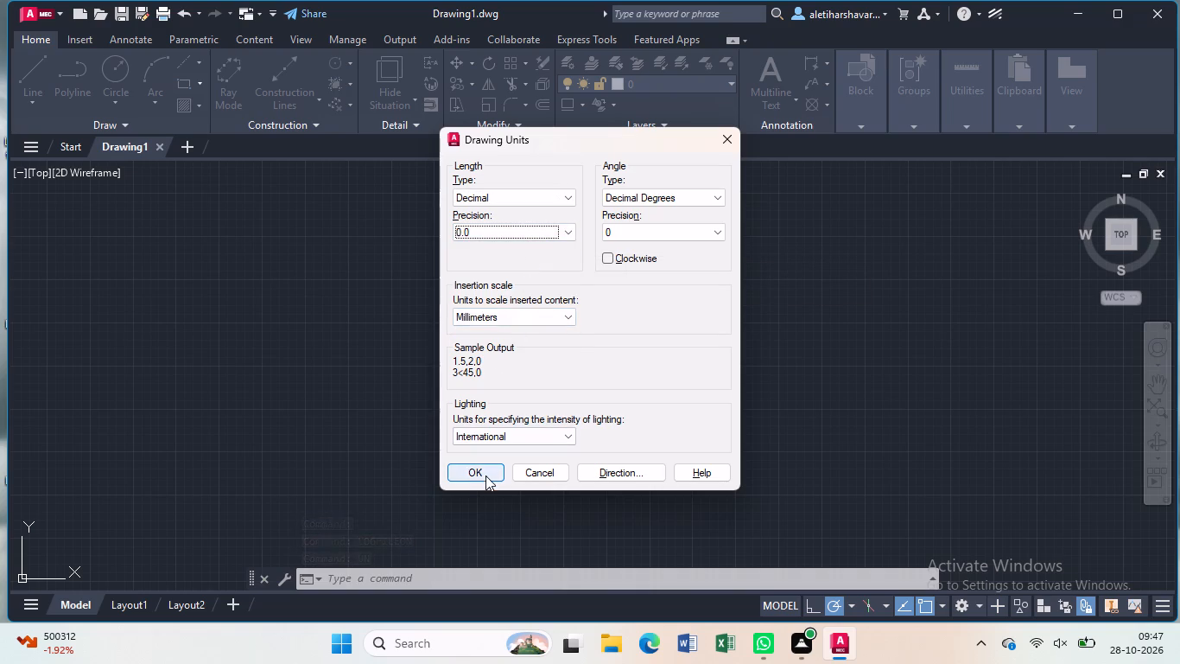
{"action": "left_click", "coordinate": [485, 476]}
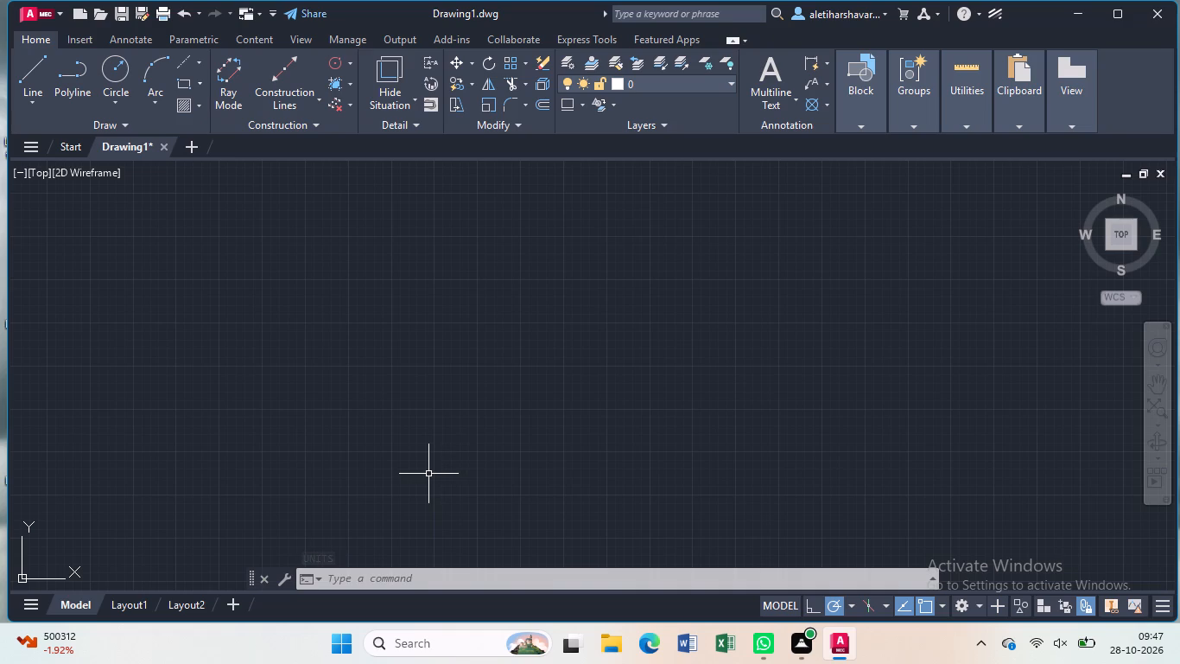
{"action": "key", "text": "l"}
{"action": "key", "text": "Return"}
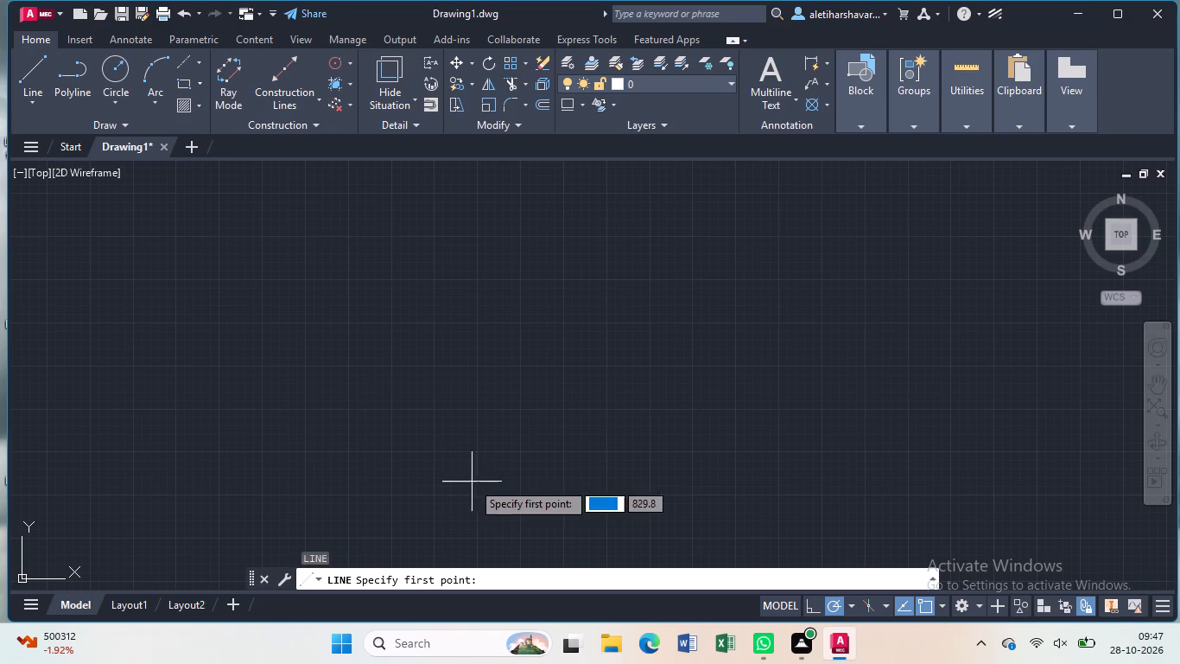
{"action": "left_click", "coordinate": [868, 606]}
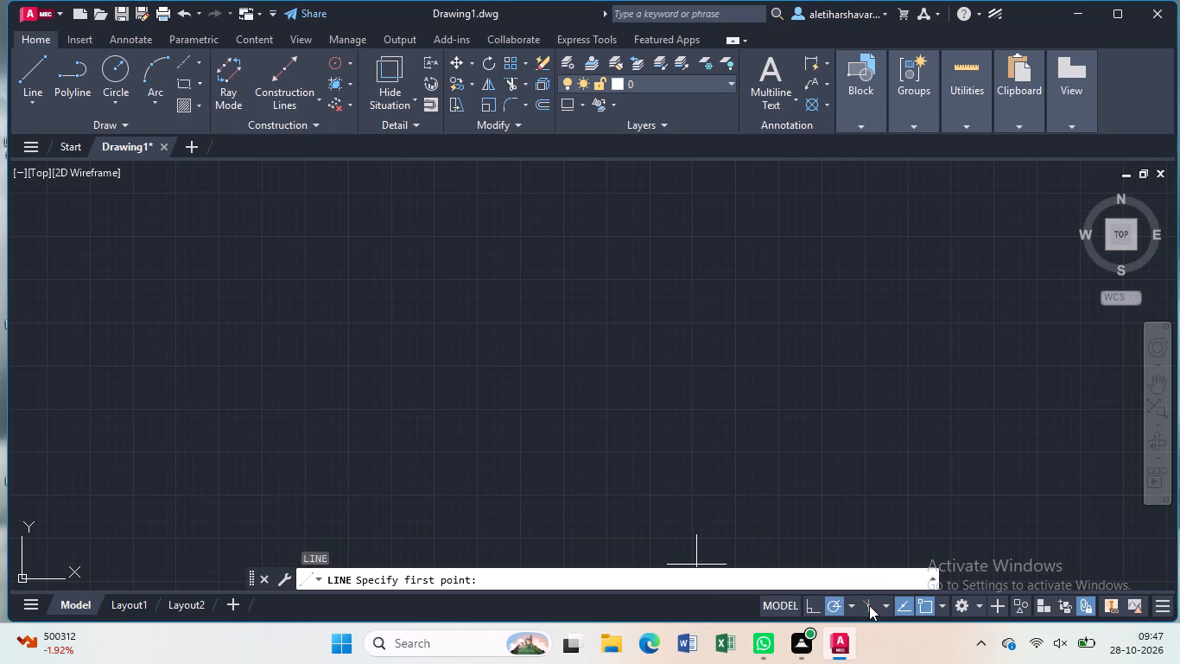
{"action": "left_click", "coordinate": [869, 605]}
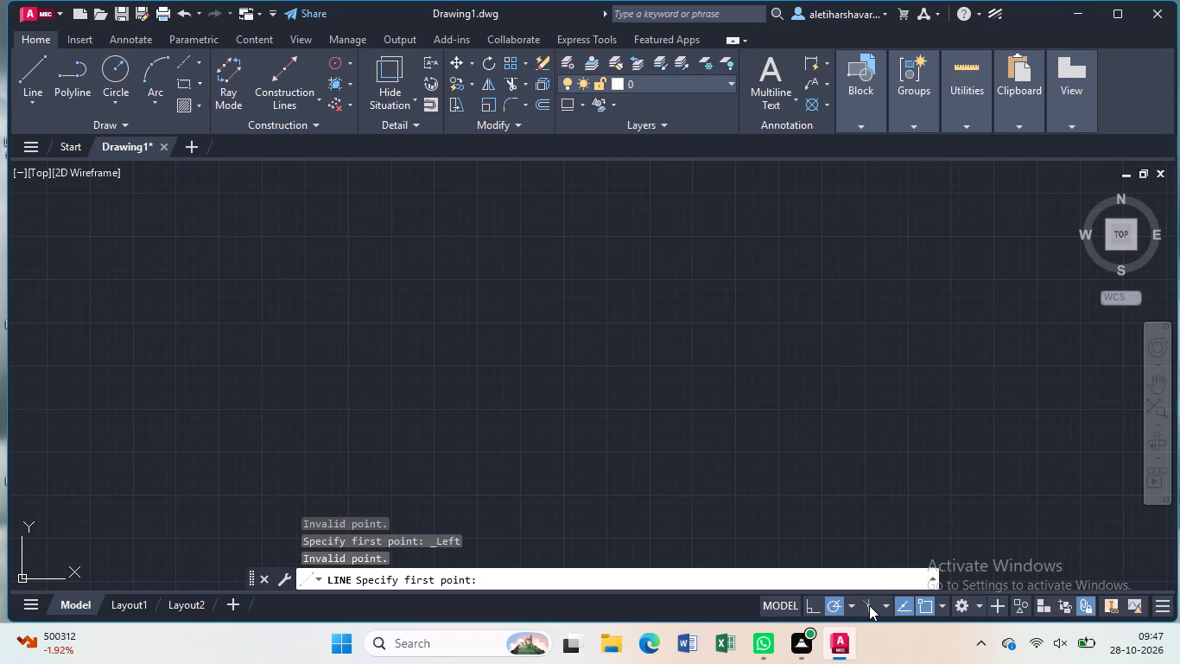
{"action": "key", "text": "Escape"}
Turn on isometric drafting with the left isoplane.
{"action": "left_click", "coordinate": [869, 605]}
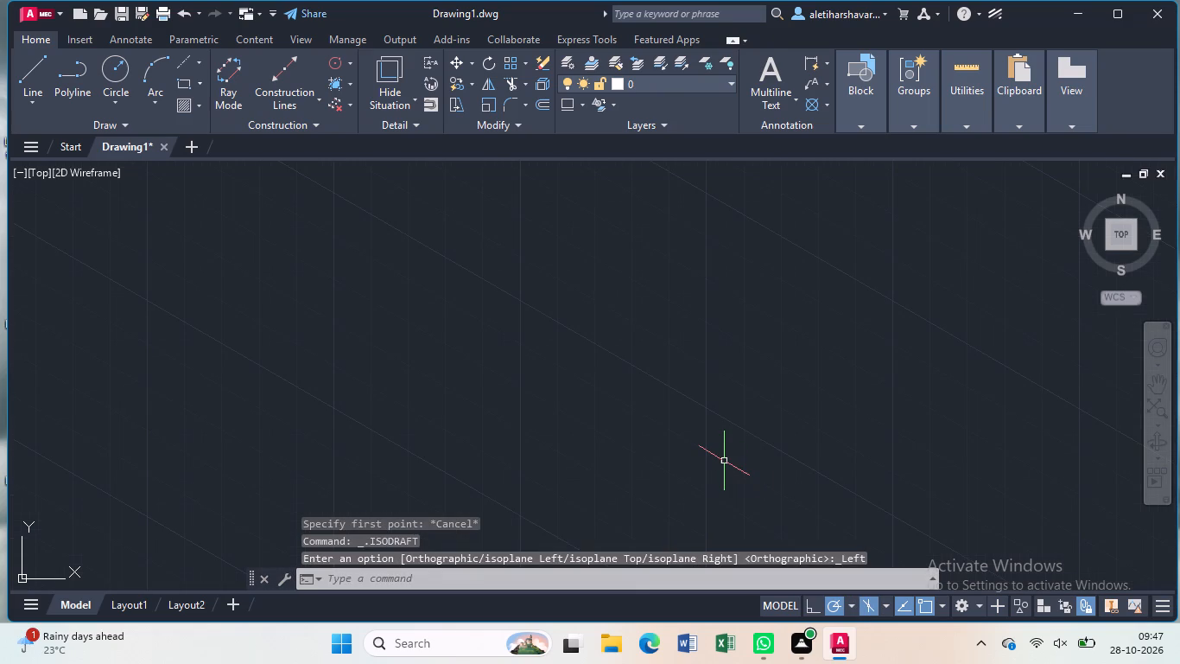
Draw a 100 mm line at 30° from a free start point in the empty drawing area.
{"action": "key", "text": "l"}
{"action": "key", "text": "Return"}
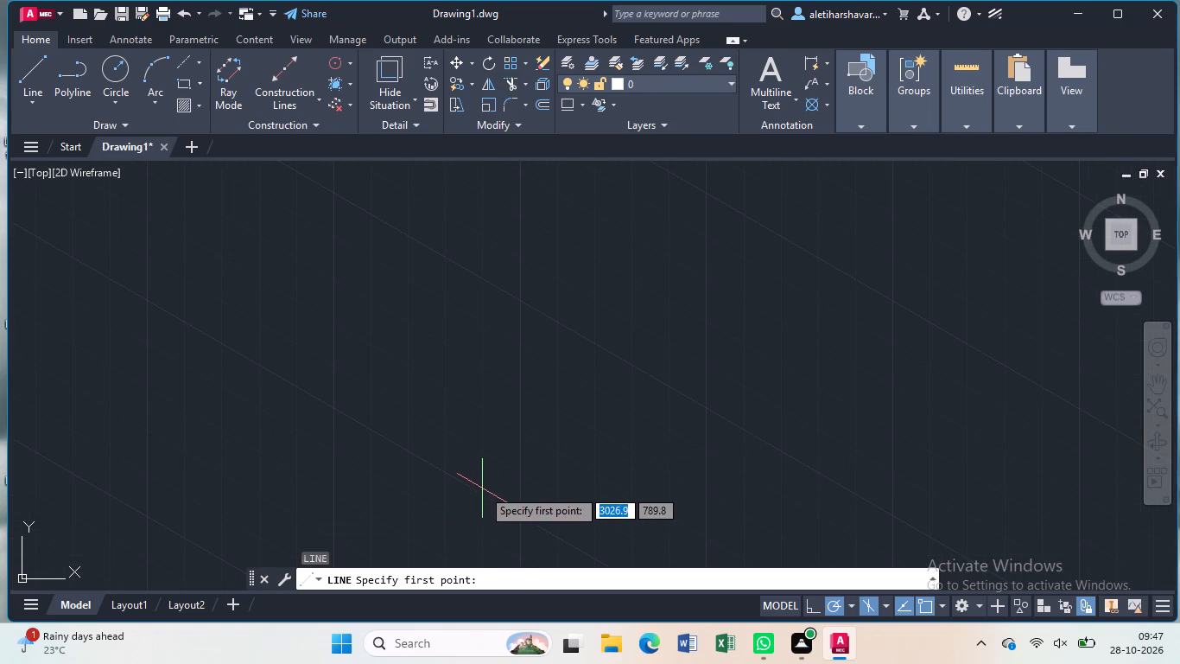
{"action": "left_click", "coordinate": [482, 488]}
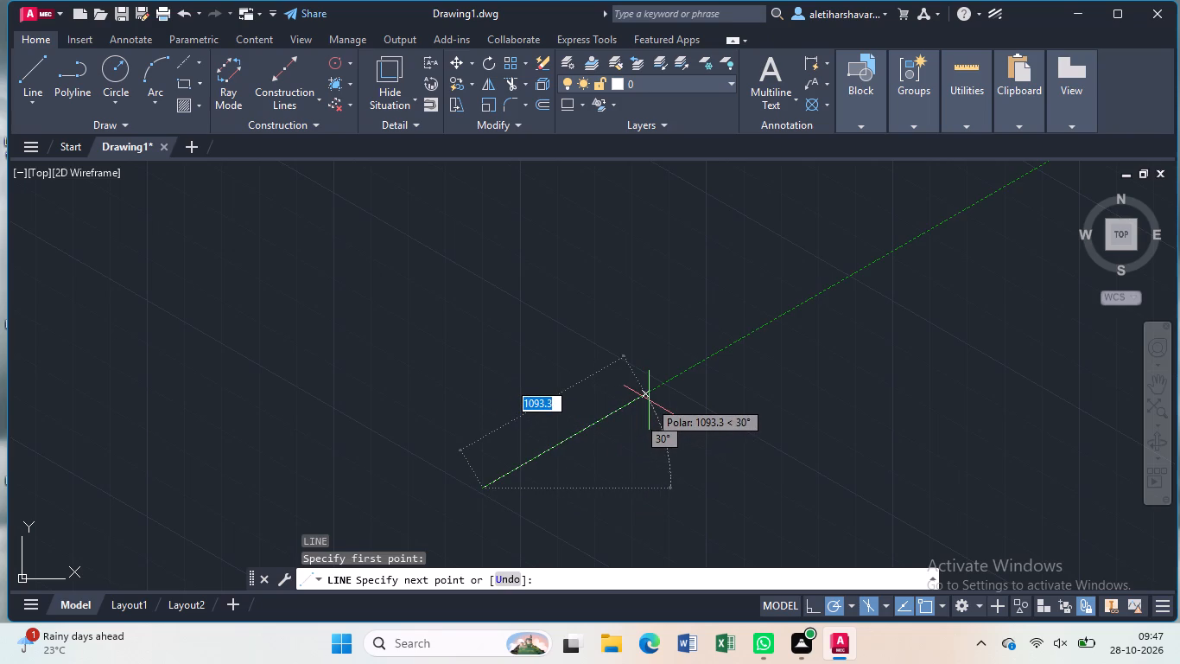
{"action": "key", "text": "1"}
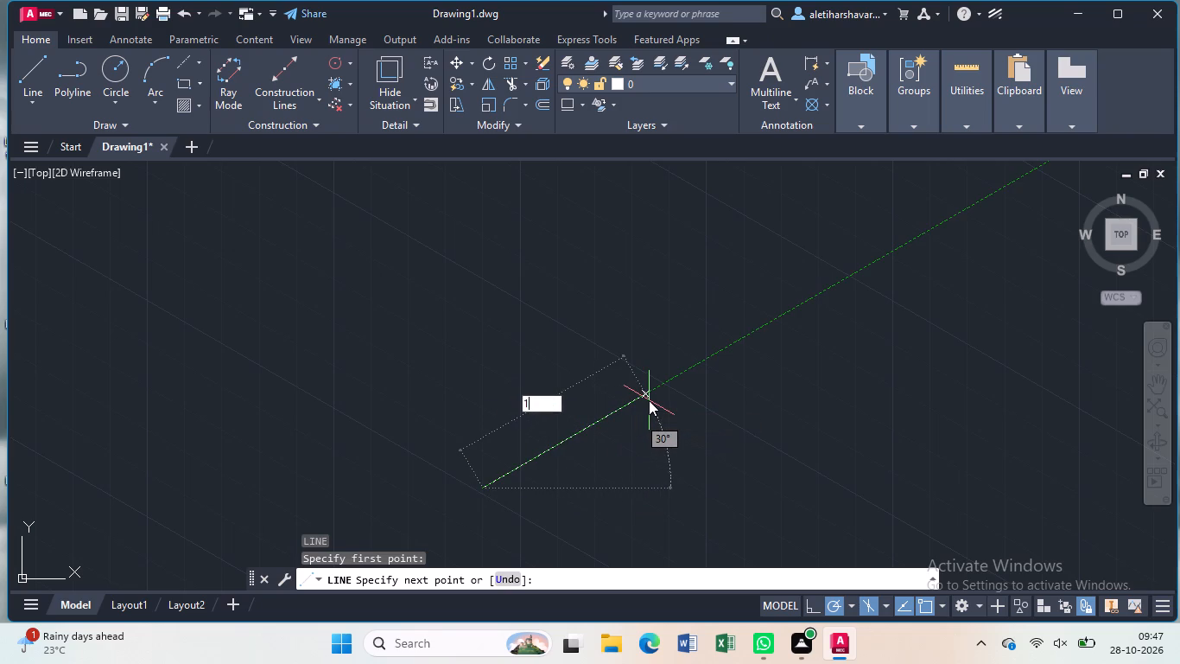
{"action": "type", "text": "00"}
{"action": "key", "text": "Return"}
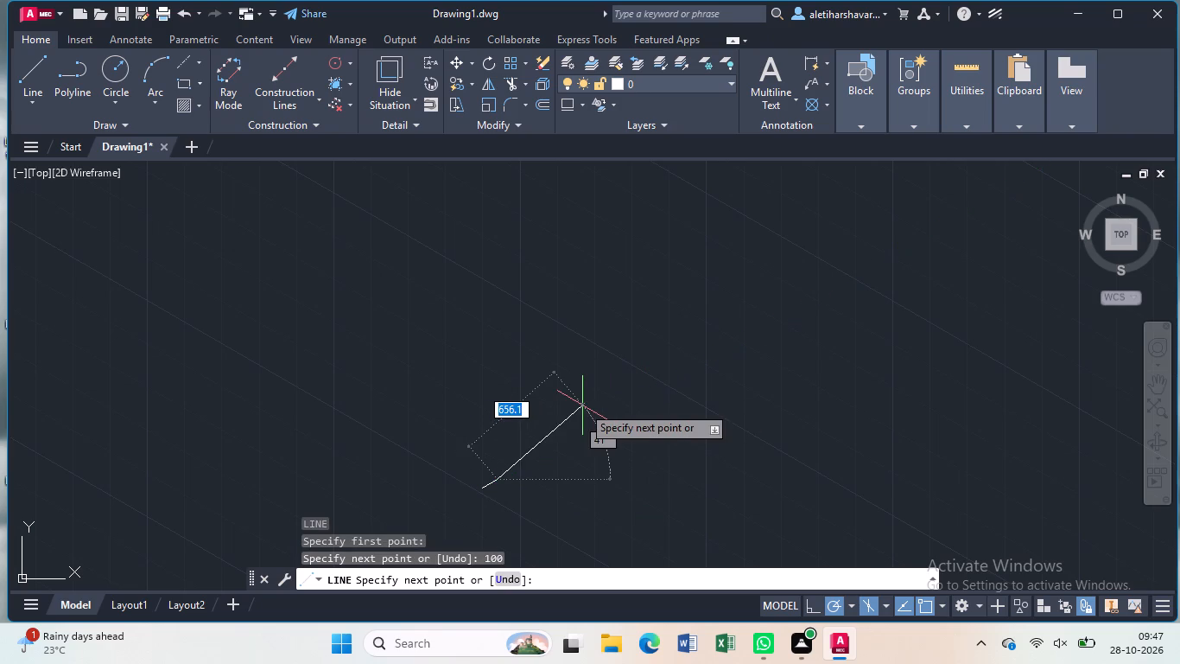
{"action": "key", "text": "Escape"}
{"action": "middle_click_drag", "start_coordinate": [488, 501], "coordinate": [538, 431]}
{"action": "scroll", "coordinate": [527, 420], "scroll_direction": "up", "scroll_amount": 5}
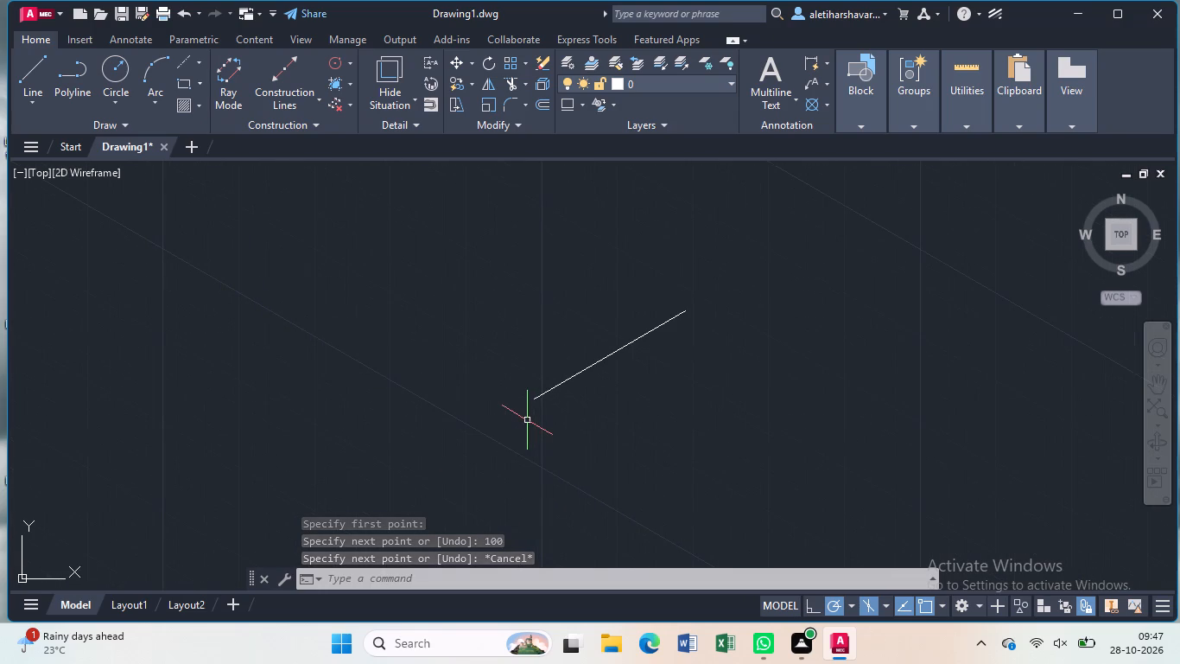
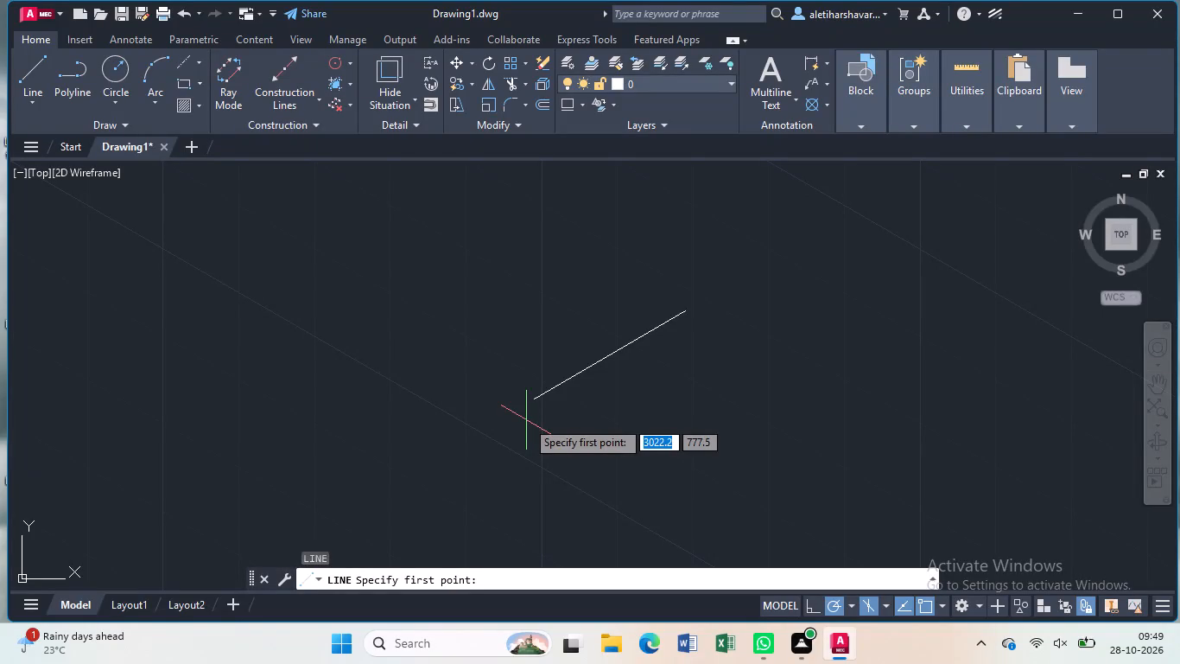
Draw an 80 mm vertical line upward from the upper end of the 100 mm line.
{"action": "left_click", "coordinate": [690, 310]}
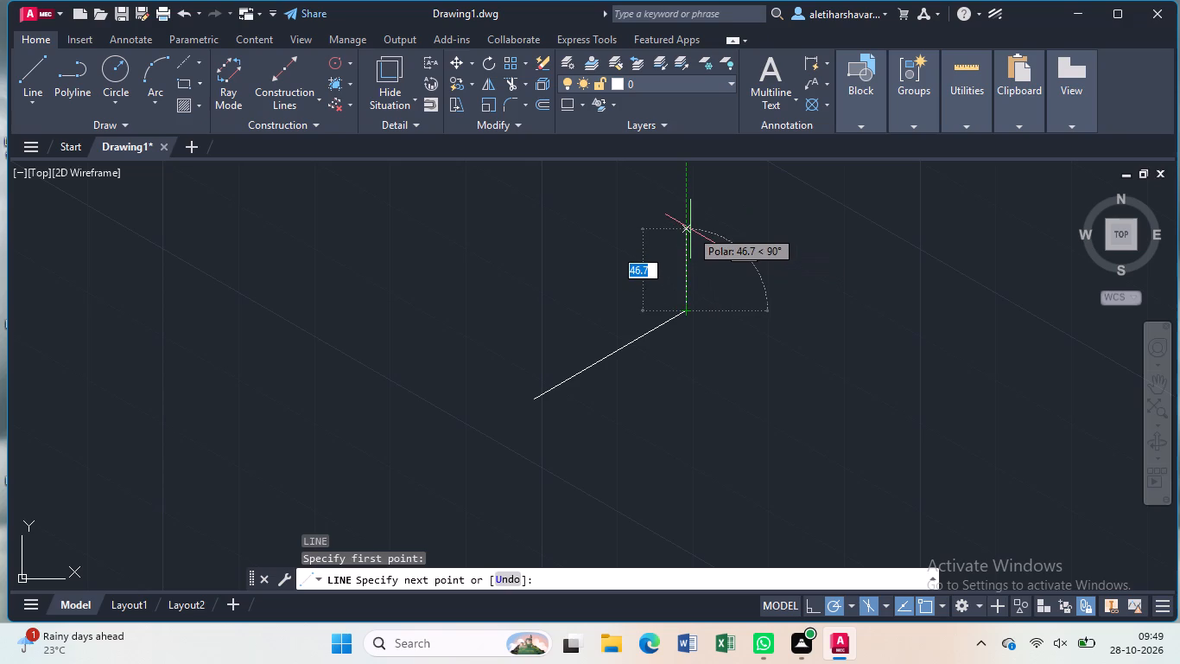
{"action": "type", "text": "80"}
{"action": "key", "text": "Return"}
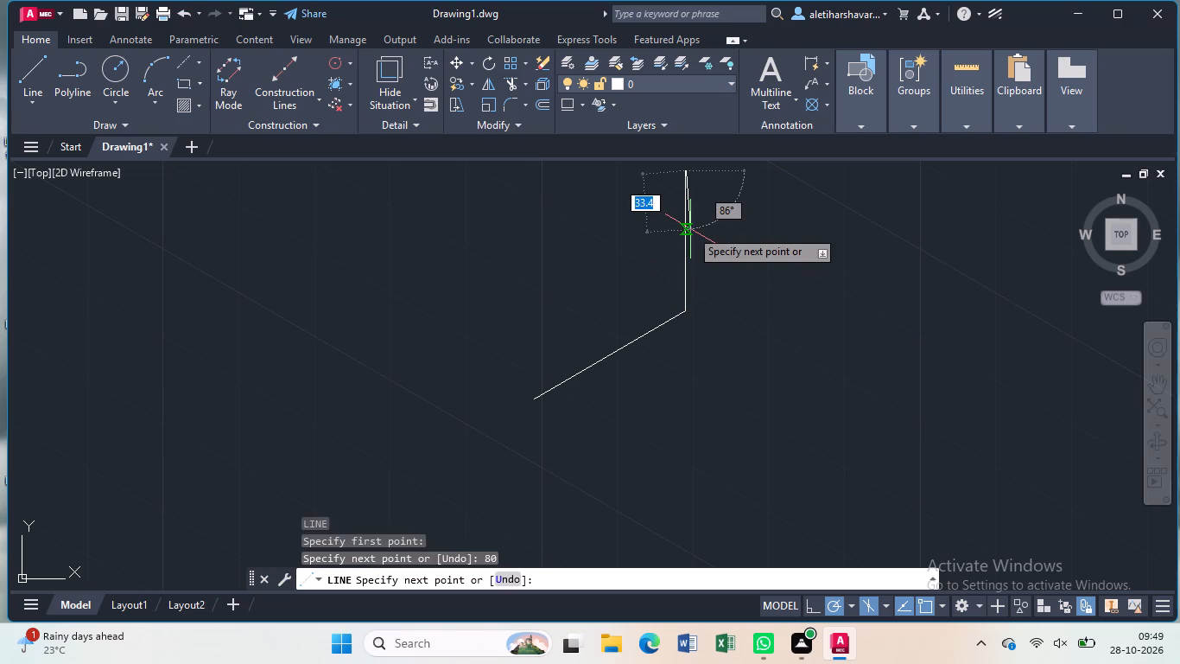
Continue from the vertical's top with 15 mm segments at 210°, 150° and 30°, closing an isometric rhombus at the vertical's top end.
{"action": "middle_click_drag", "start_coordinate": [689, 229], "coordinate": [714, 434]}
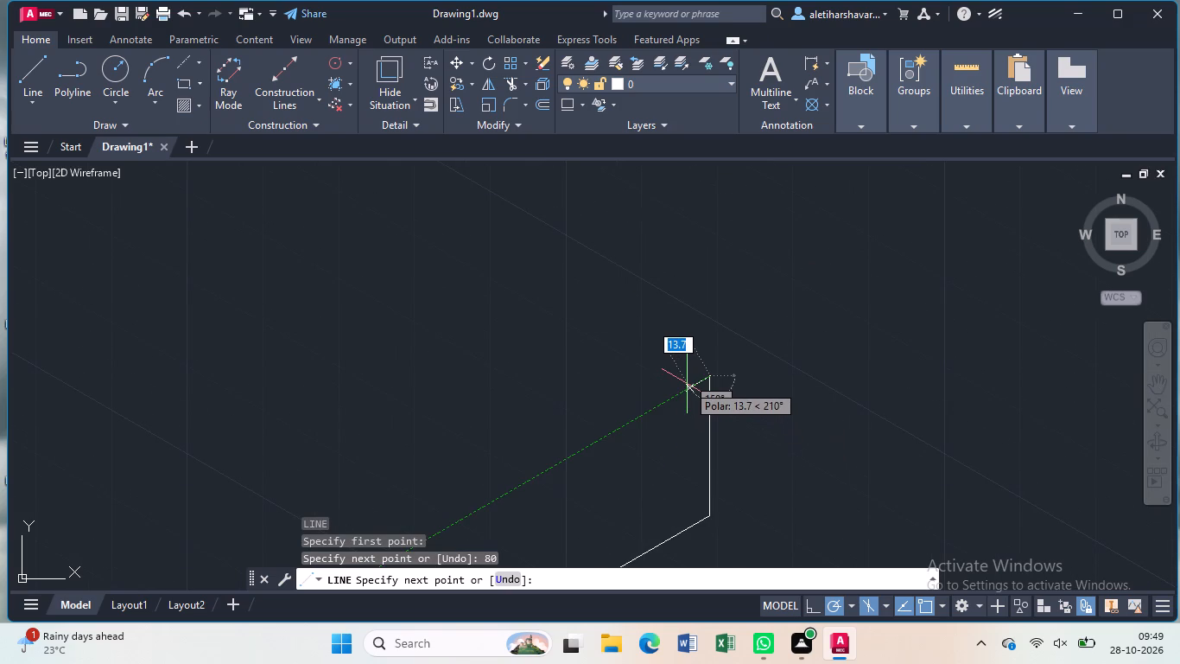
{"action": "type", "text": "15"}
{"action": "key", "text": "Return"}
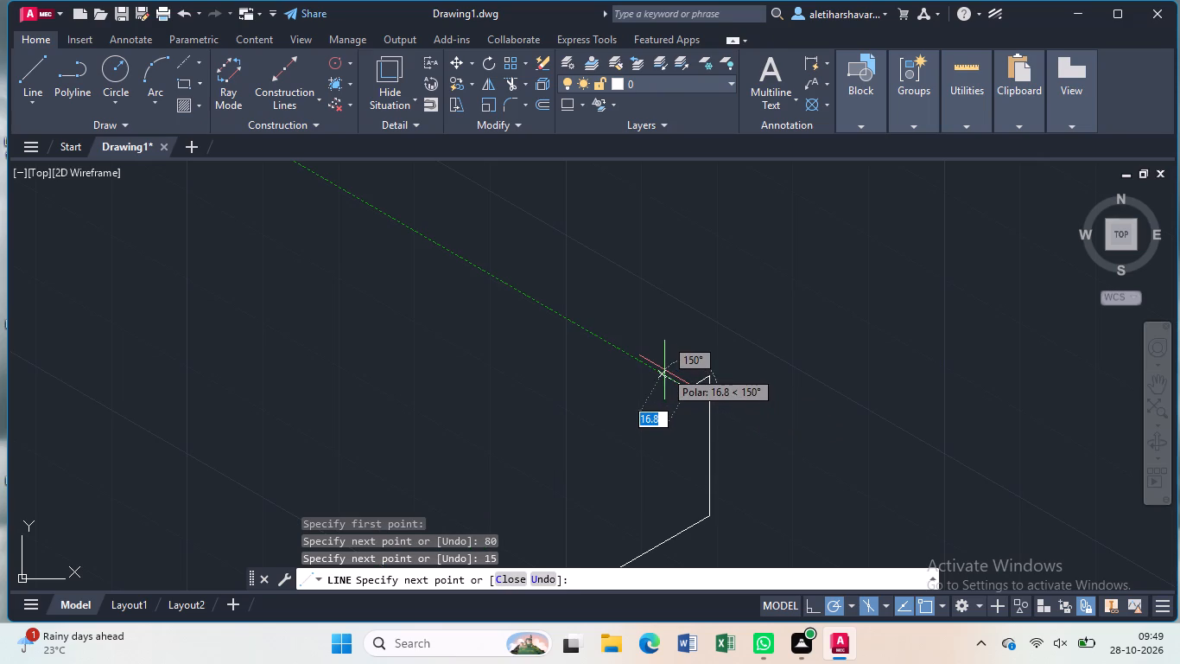
{"action": "key", "text": "1"}
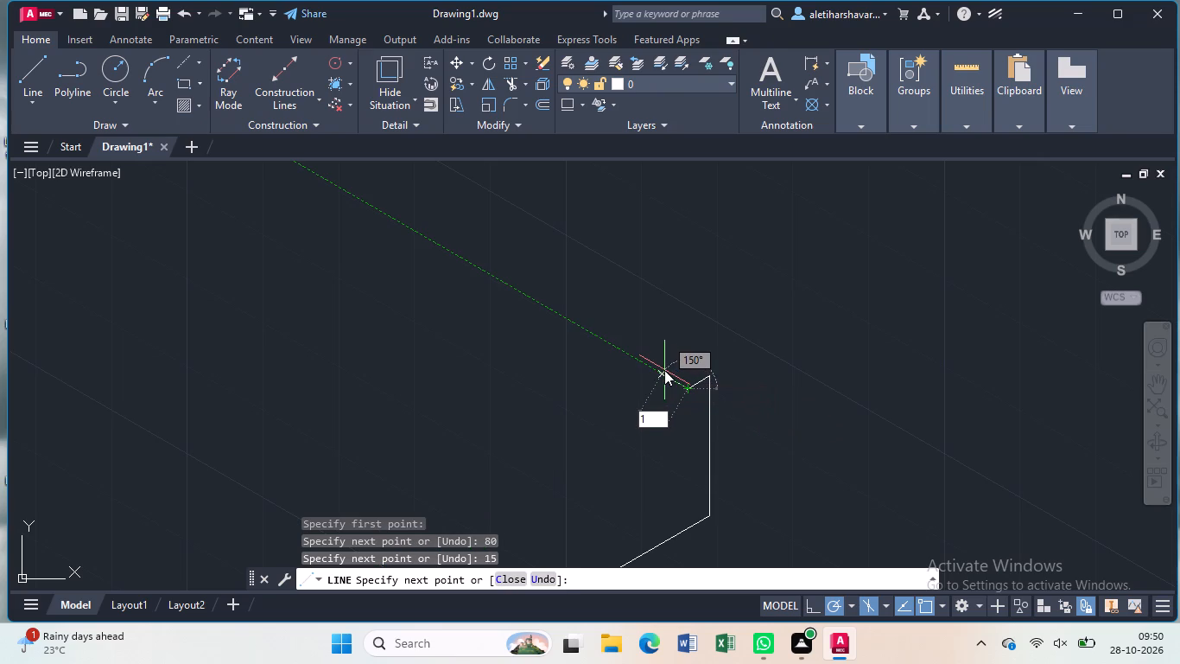
{"action": "key", "text": "5"}
{"action": "key", "text": "Return"}
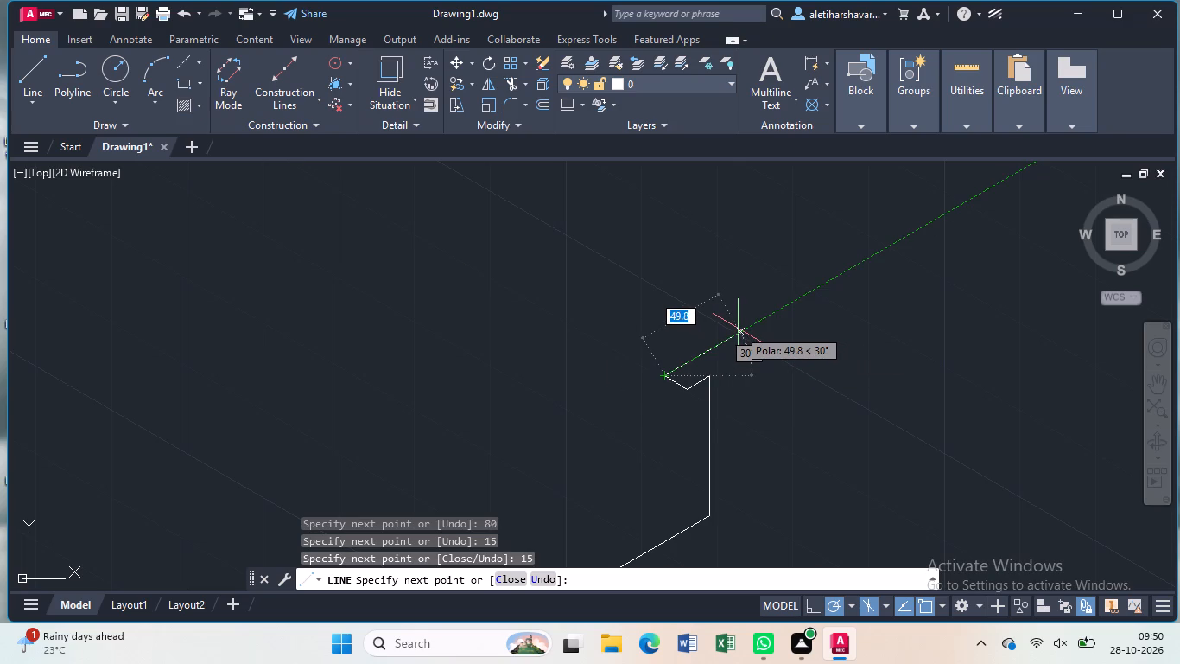
{"action": "type", "text": "15"}
{"action": "key", "text": "Return"}
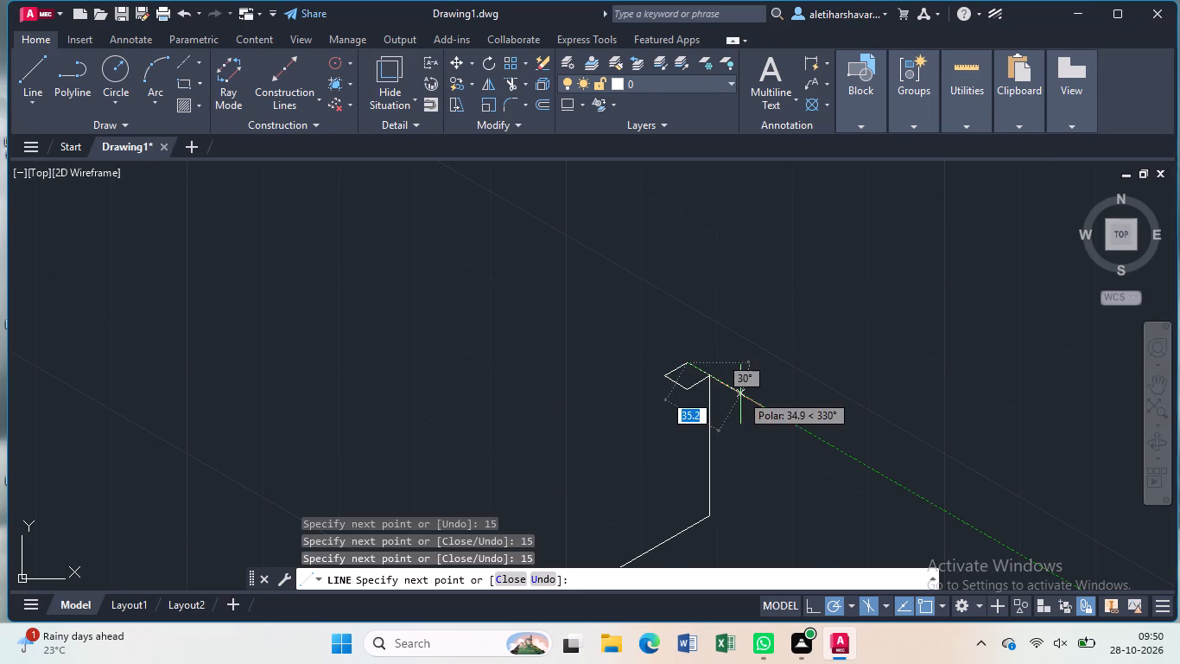
{"action": "left_click", "coordinate": [708, 380]}
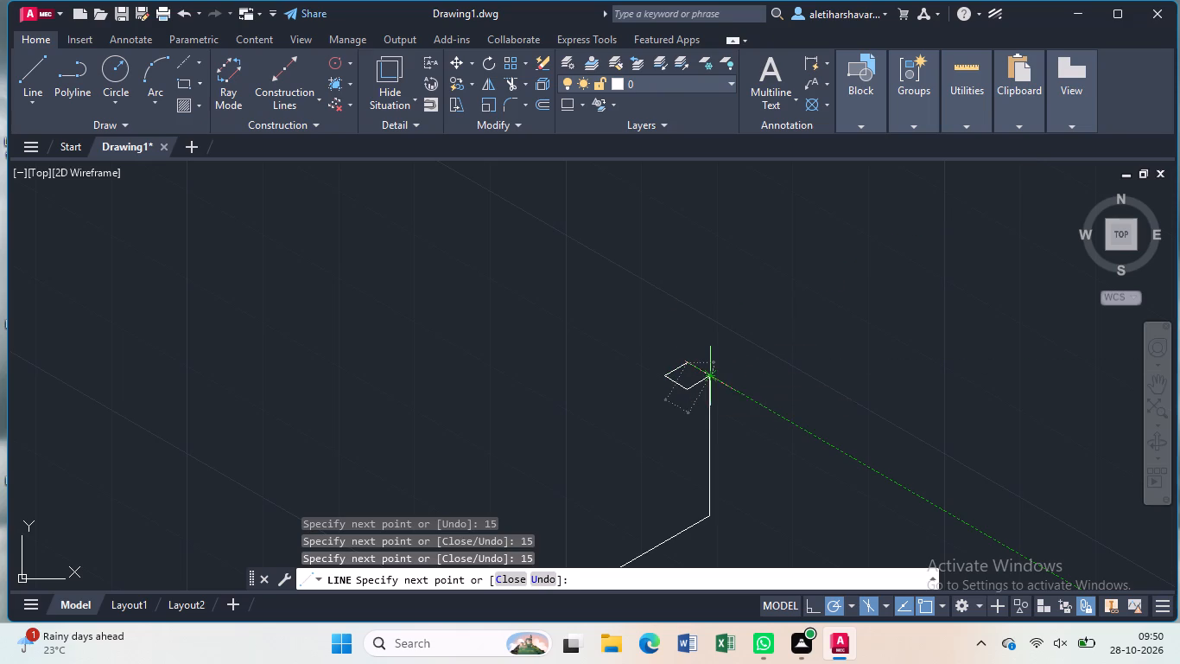
{"action": "key", "text": "Escape"}
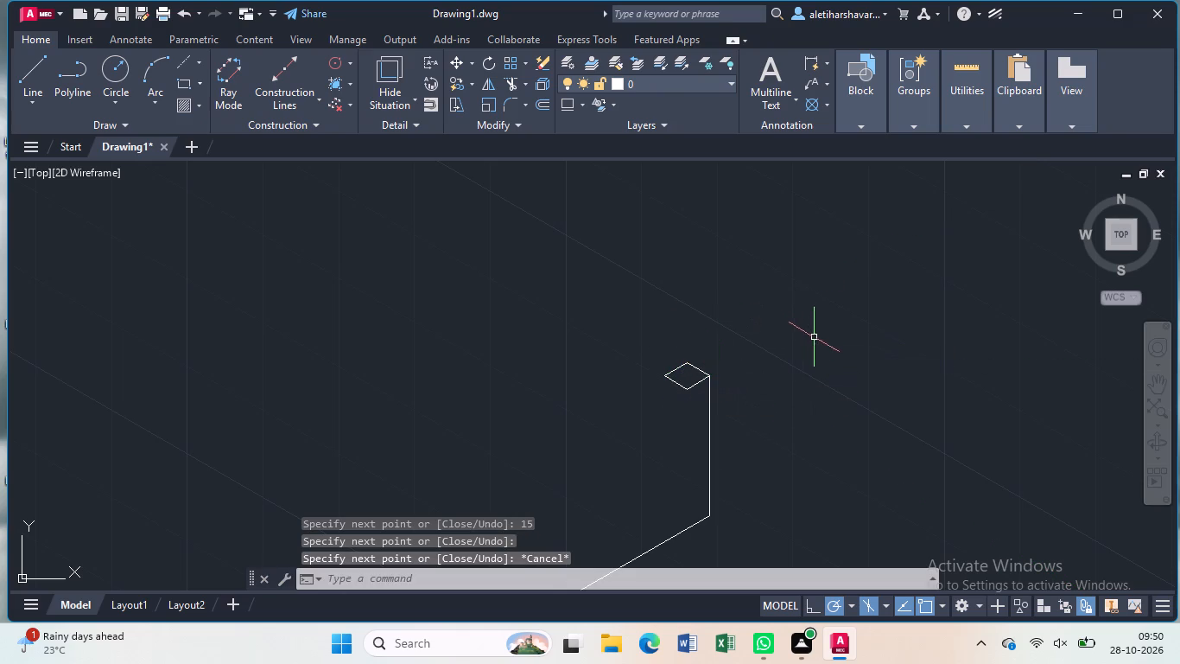
From the rhombus's lowest corner, draw lines 20 mm down, 35 mm at 210°, and vertically down past the 100 mm base line.
{"action": "scroll", "coordinate": [779, 429], "scroll_direction": "down", "scroll_amount": 1}
{"action": "middle_click_drag", "start_coordinate": [771, 433], "coordinate": [864, 345]}
{"action": "scroll", "coordinate": [864, 344], "scroll_direction": "up", "scroll_amount": 2}
{"action": "middle_click_drag", "start_coordinate": [841, 399], "coordinate": [885, 353]}
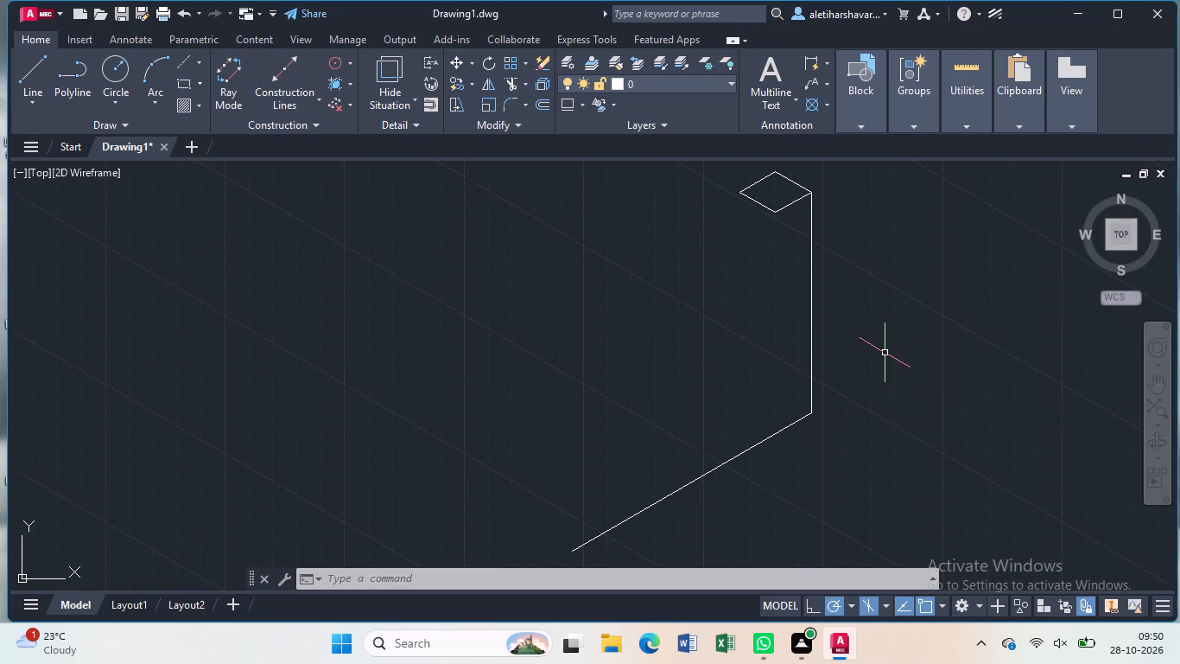
{"action": "key", "text": "l"}
{"action": "key", "text": "Return"}
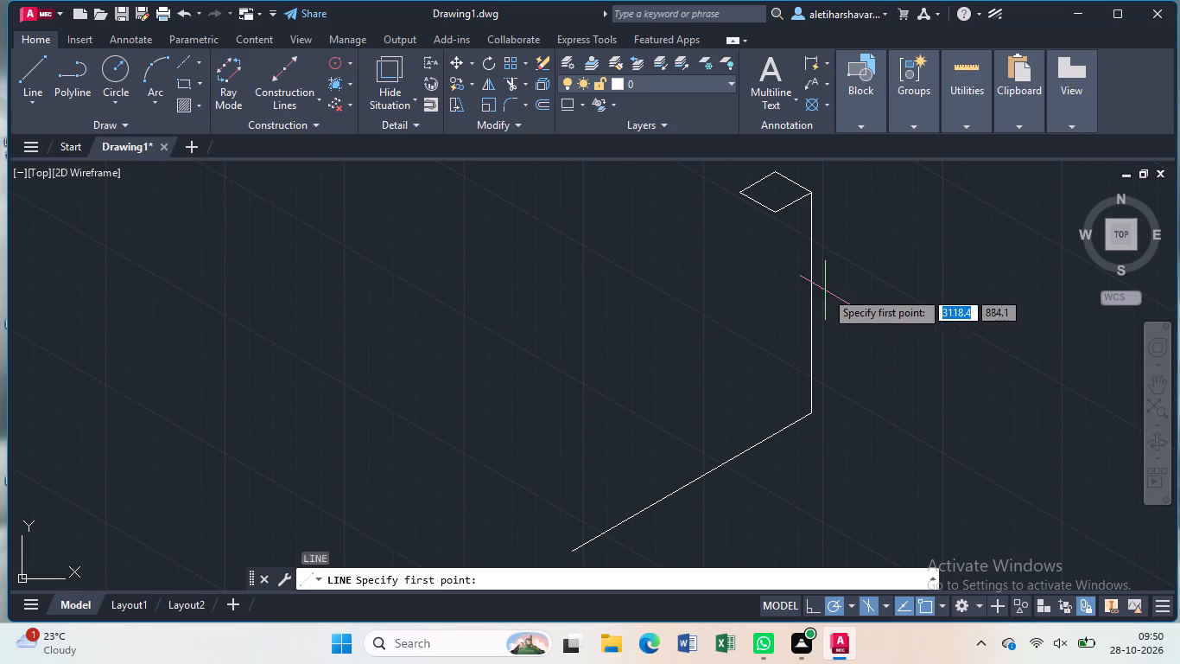
{"action": "left_click", "coordinate": [772, 211]}
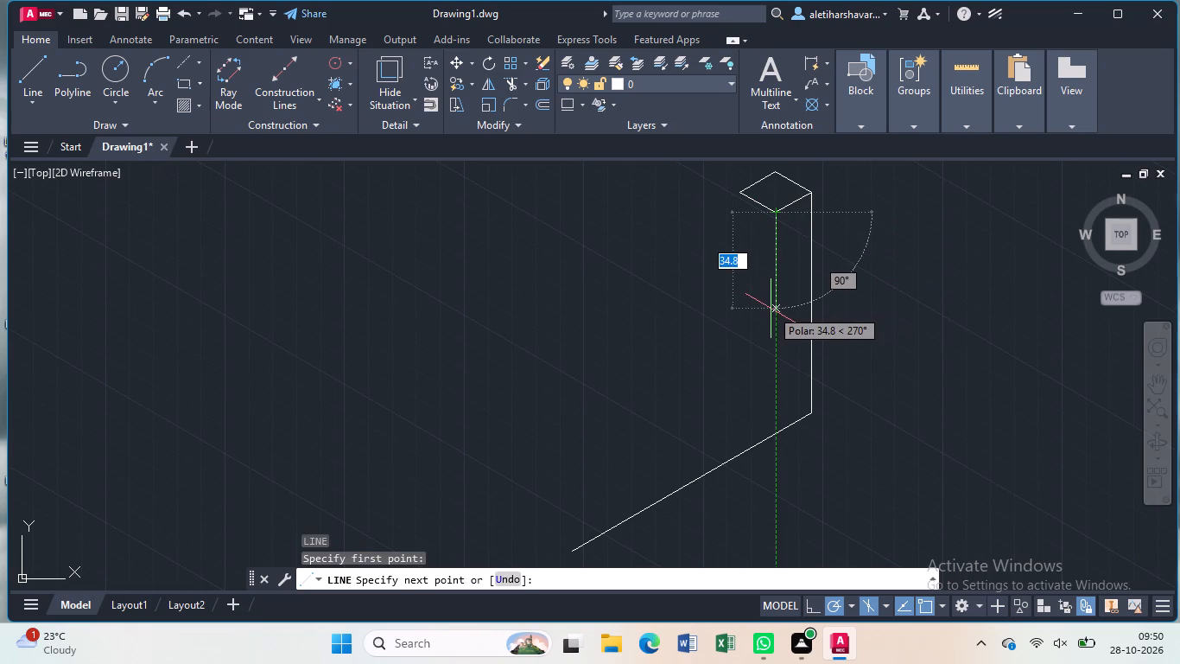
{"action": "key", "text": "2"}
{"action": "key", "text": "0"}
{"action": "key", "text": "Return"}
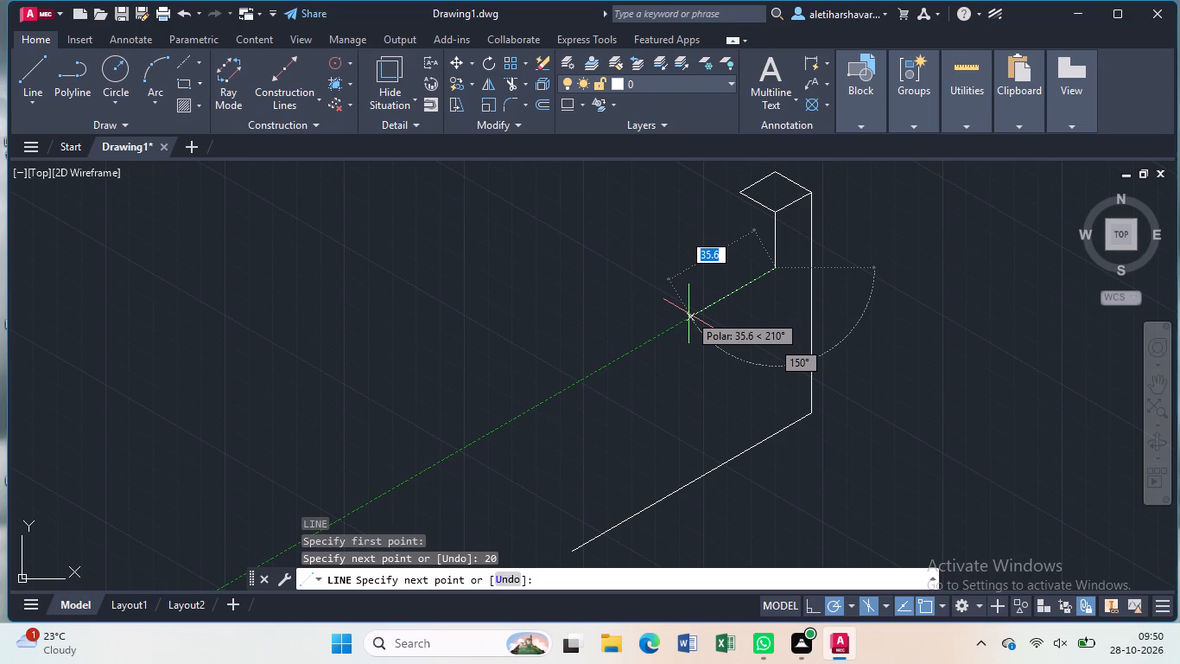
{"action": "type", "text": "35"}
{"action": "key", "text": "Return"}
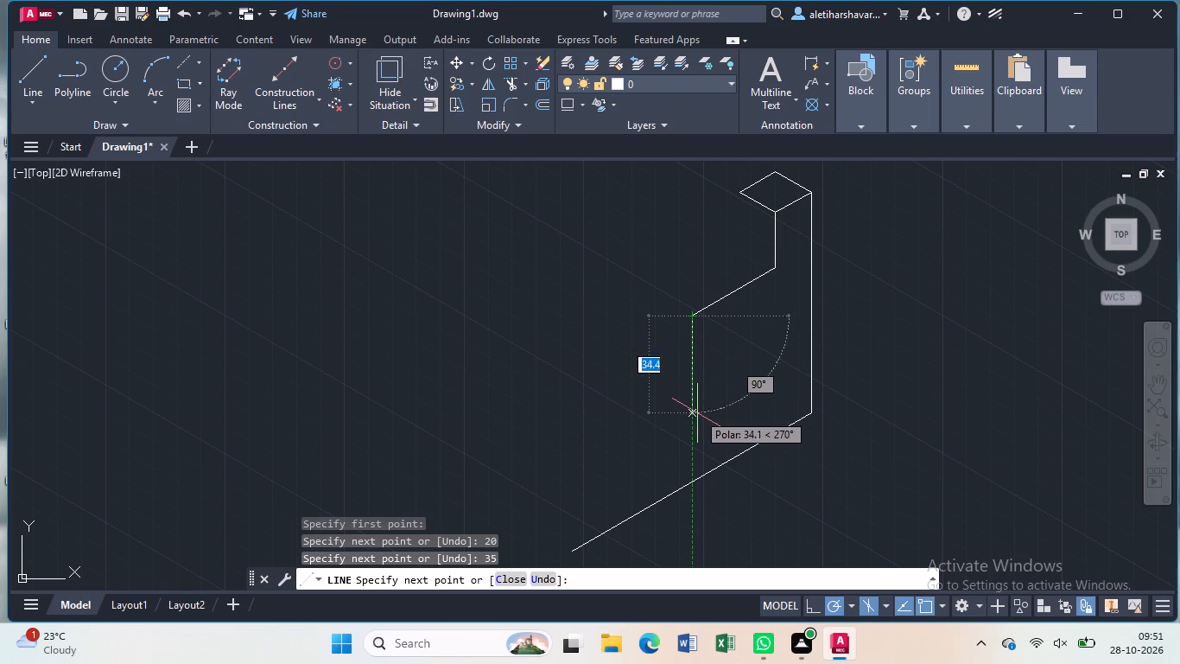
{"action": "left_click", "coordinate": [698, 509]}
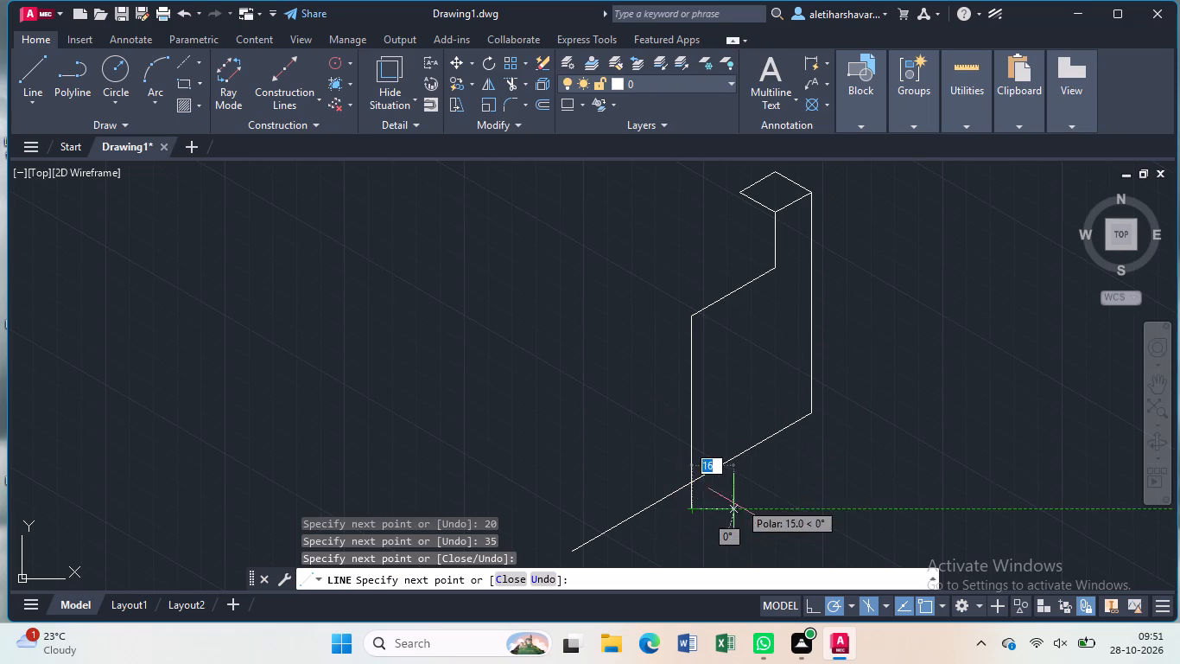
{"action": "key", "text": "Escape"}
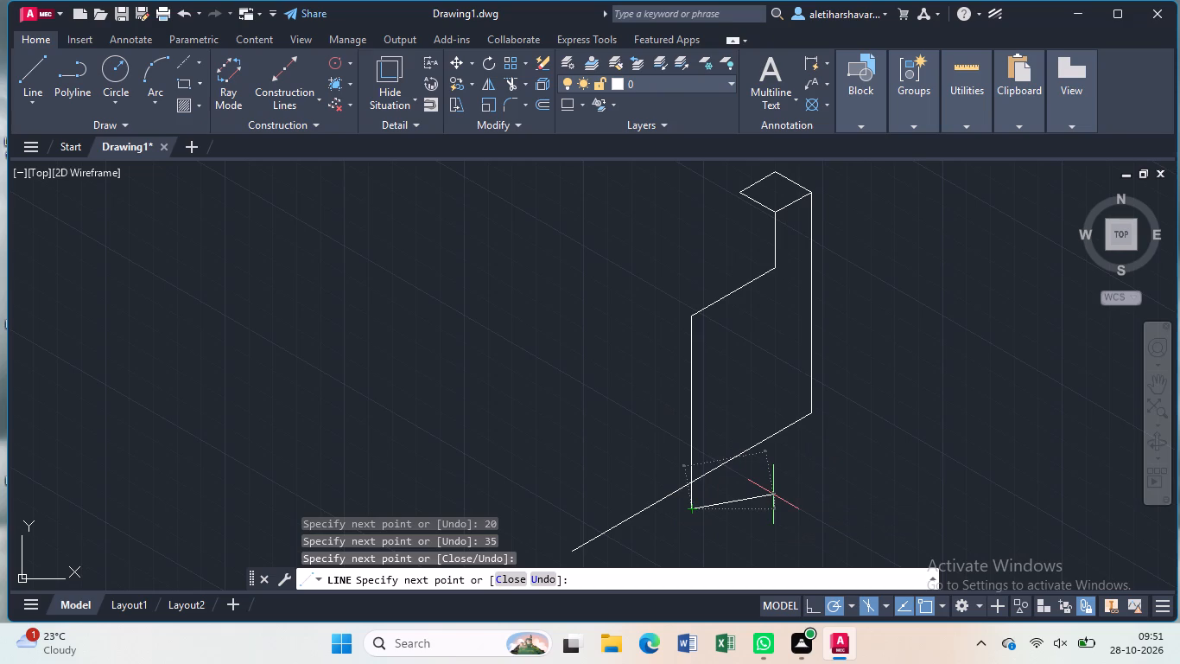
From the base line's lower end, draw a 15 mm vertical line up and a line about 71 mm at 30° crossing the stepped vertical.
{"action": "key", "text": "l"}
{"action": "key", "text": "Return"}
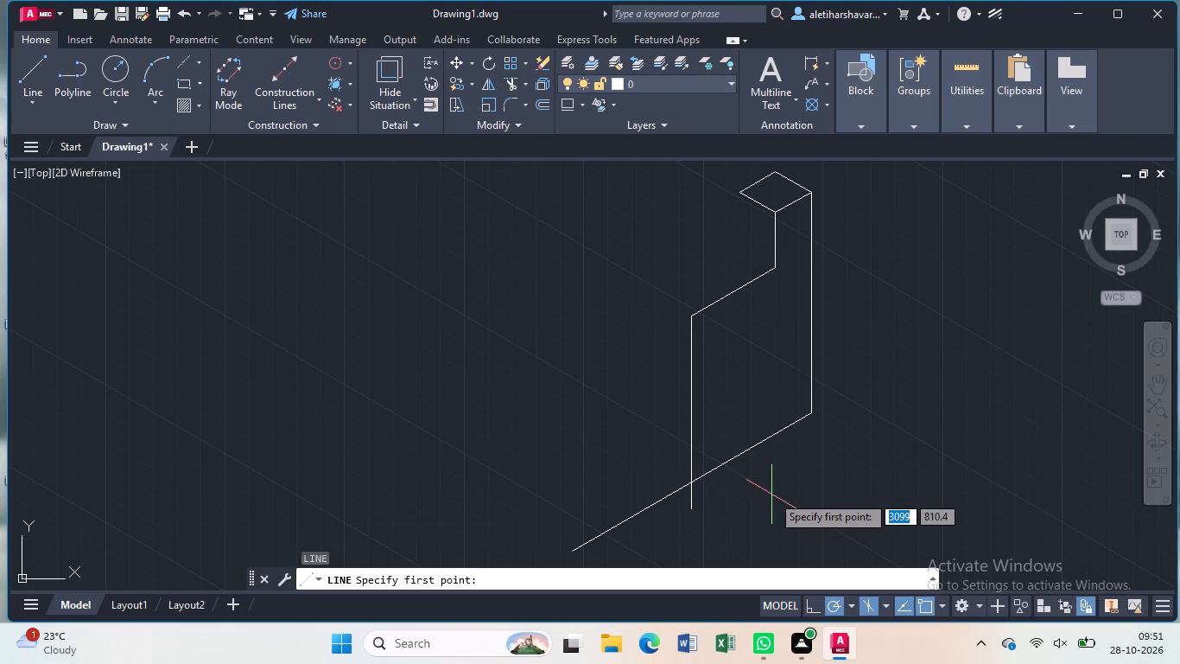
{"action": "left_click", "coordinate": [573, 548]}
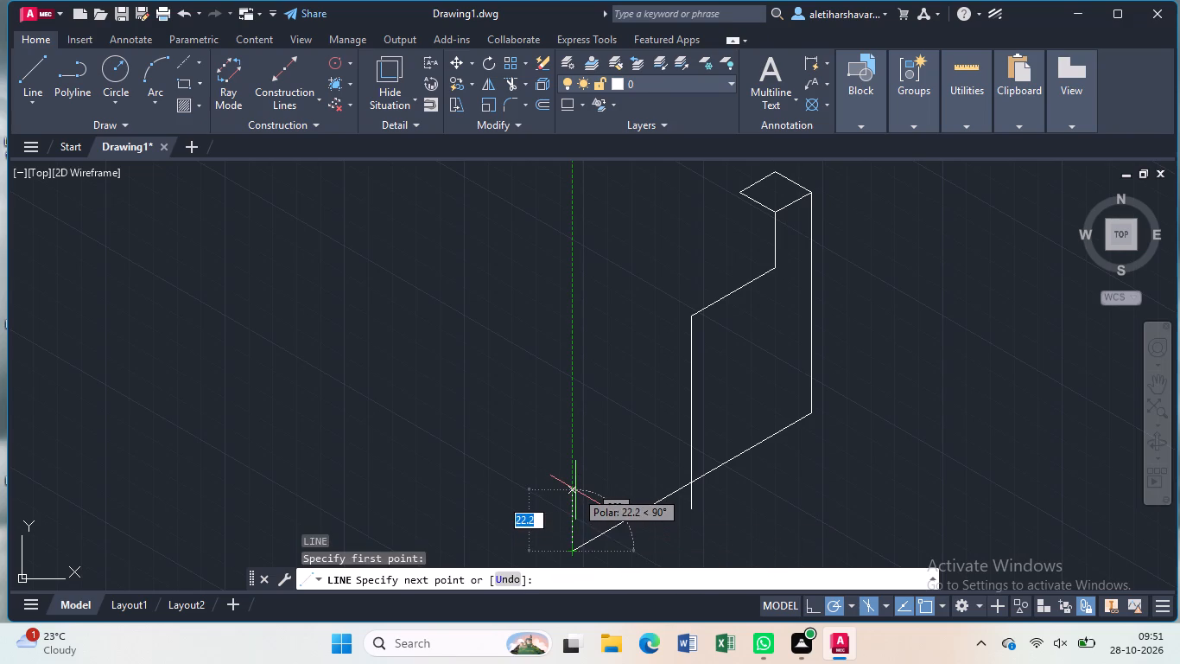
{"action": "key", "text": "1"}
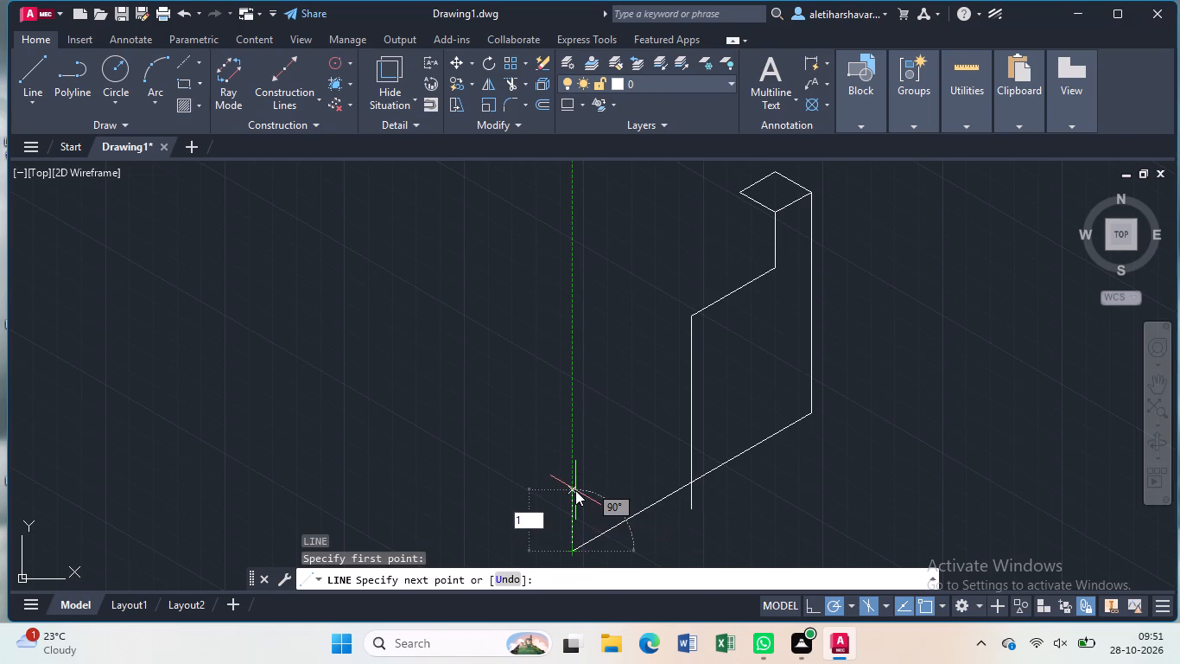
{"action": "key", "text": "5"}
{"action": "key", "text": "Return"}
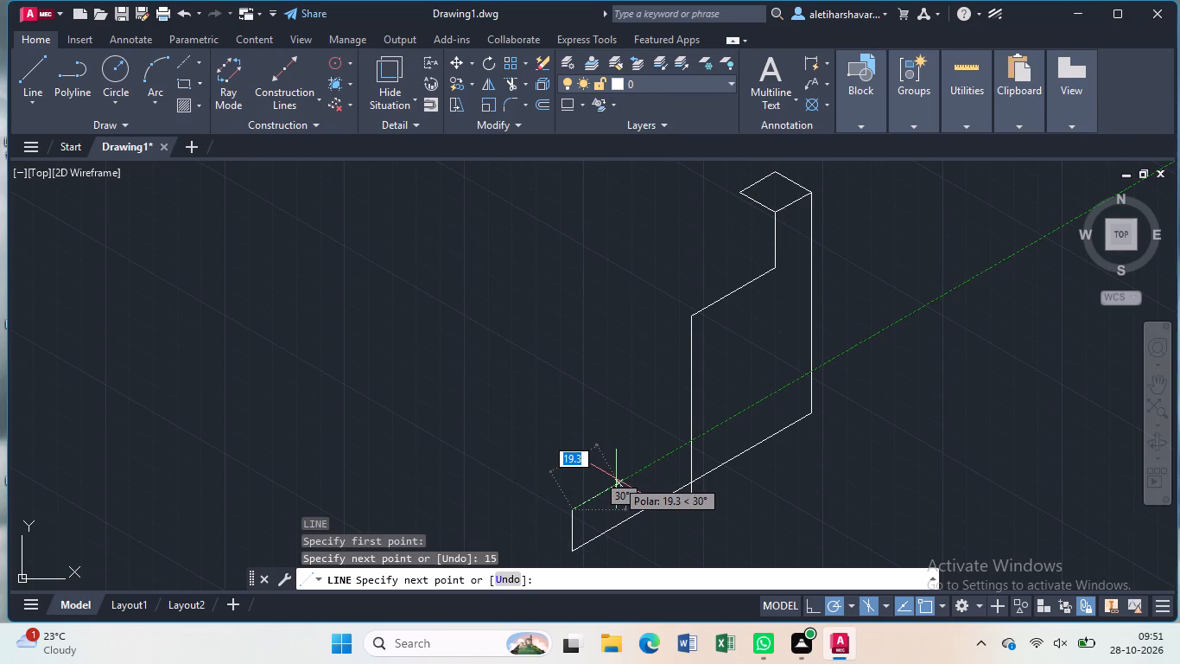
{"action": "left_click", "coordinate": [743, 412]}
{"action": "key", "text": "Escape"}
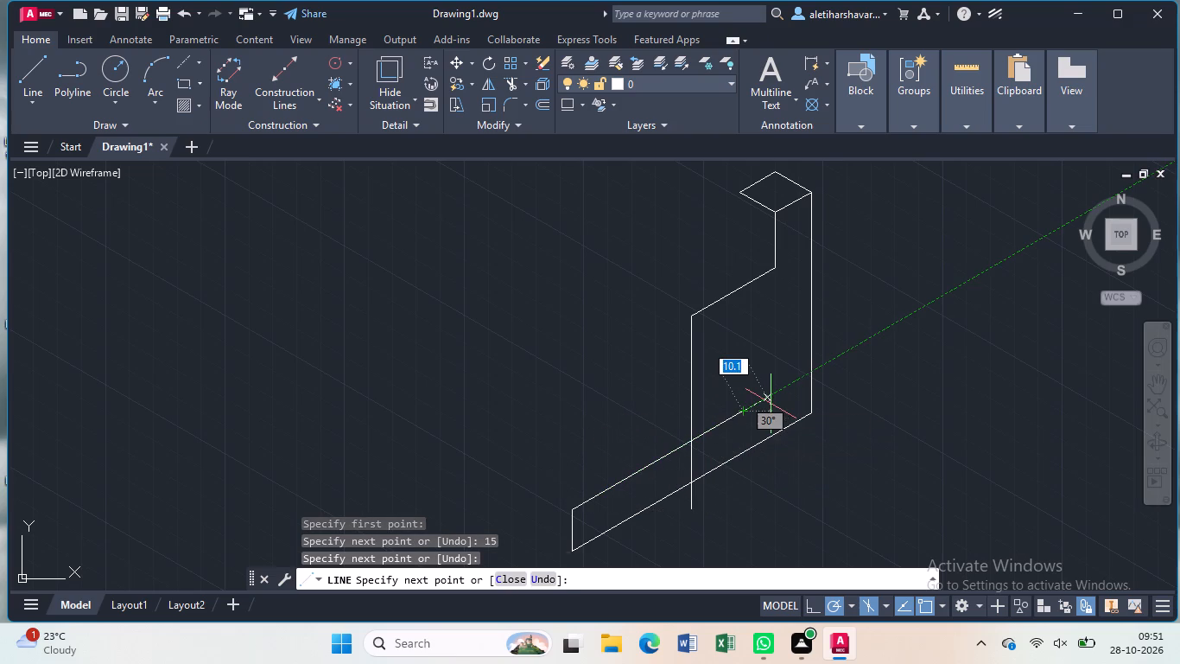
Trim the 30° line beyond the stepped vertical and the vertical's excess below their intersection to close the stepped profile.
{"action": "type", "text": "tr"}
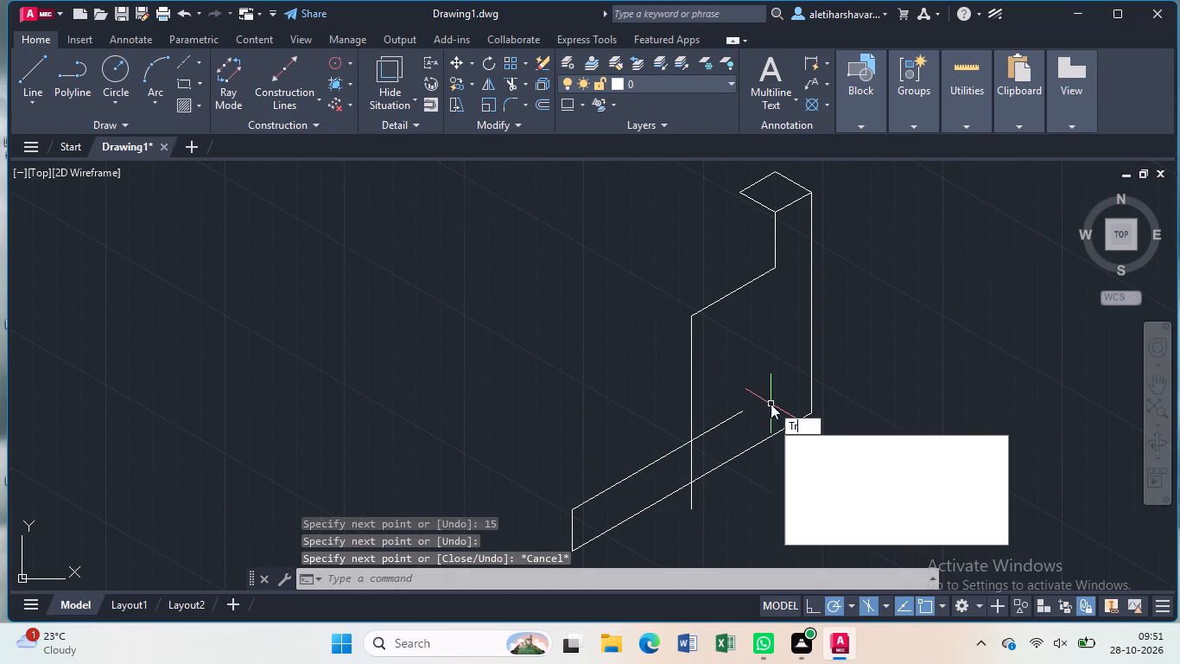
{"action": "key", "text": "Return"}
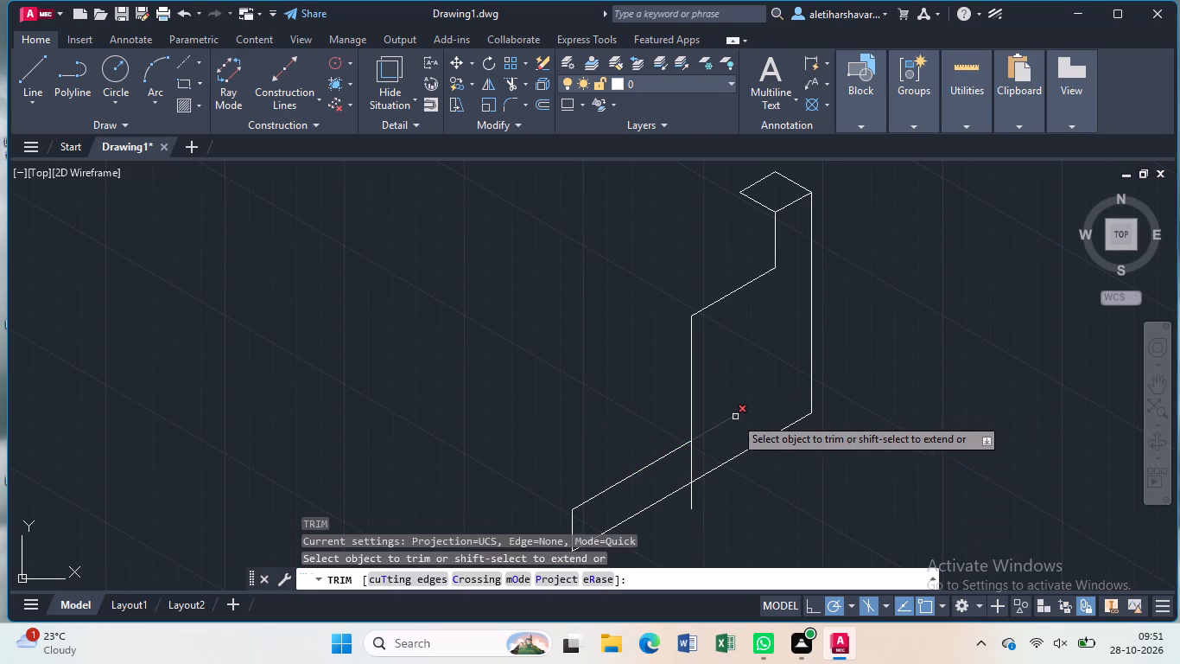
{"action": "left_click", "coordinate": [732, 417]}
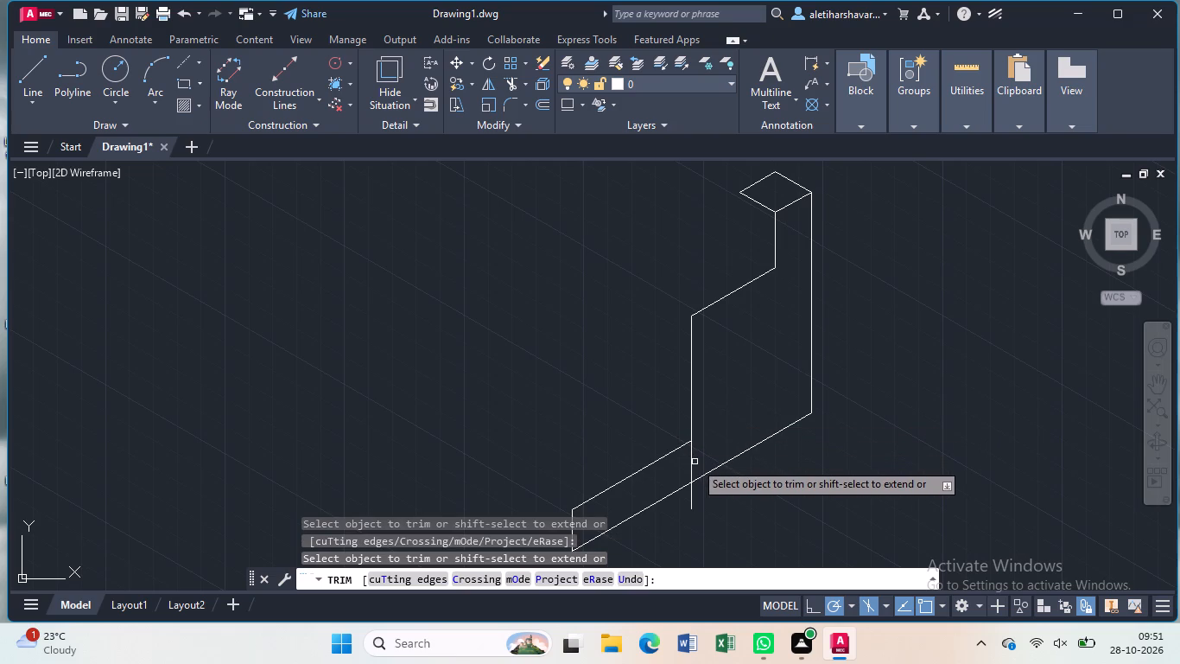
{"action": "left_click", "coordinate": [691, 465]}
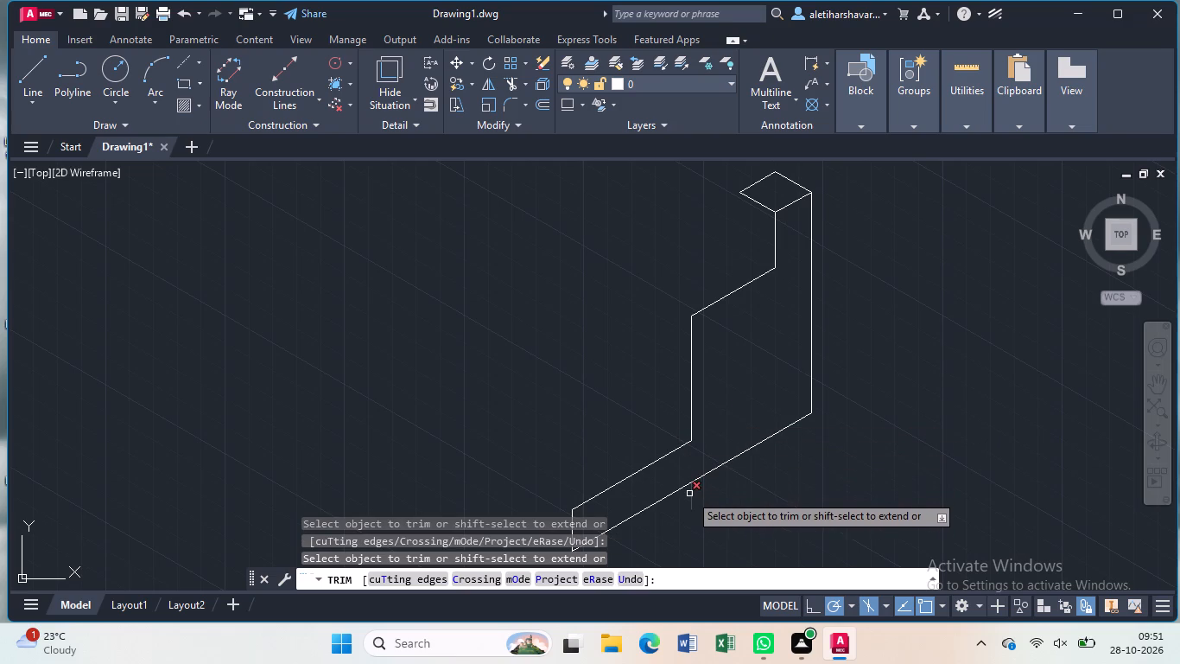
{"action": "left_click", "coordinate": [689, 495]}
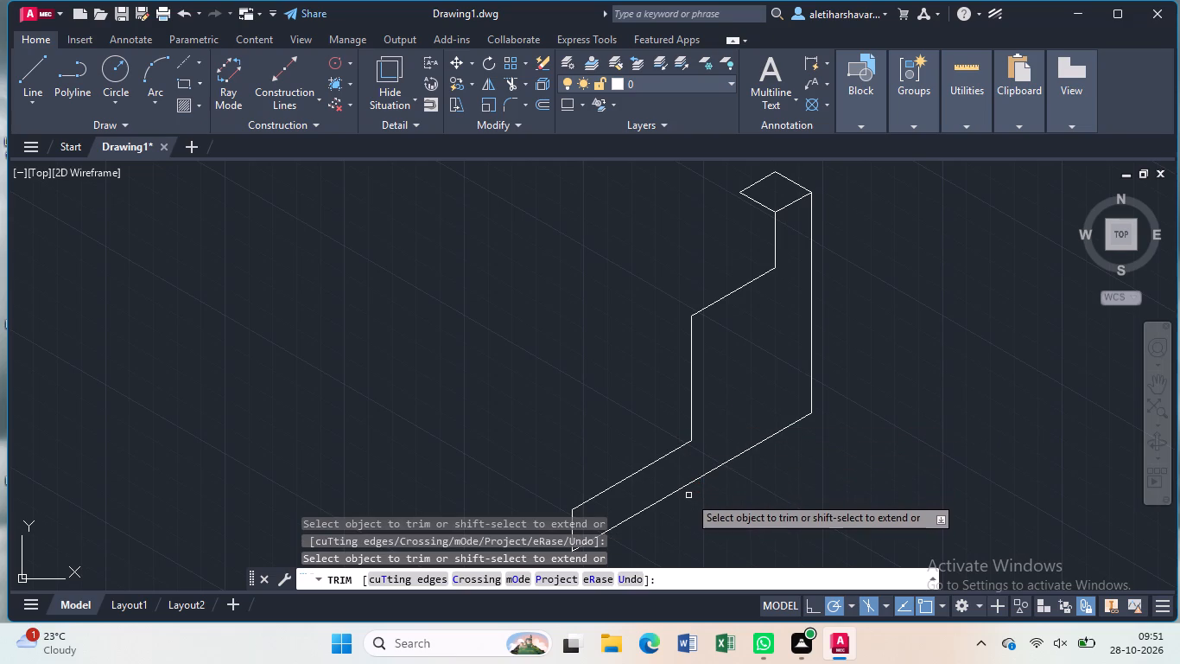
{"action": "key", "text": "Escape"}
{"action": "key", "text": "Escape"}
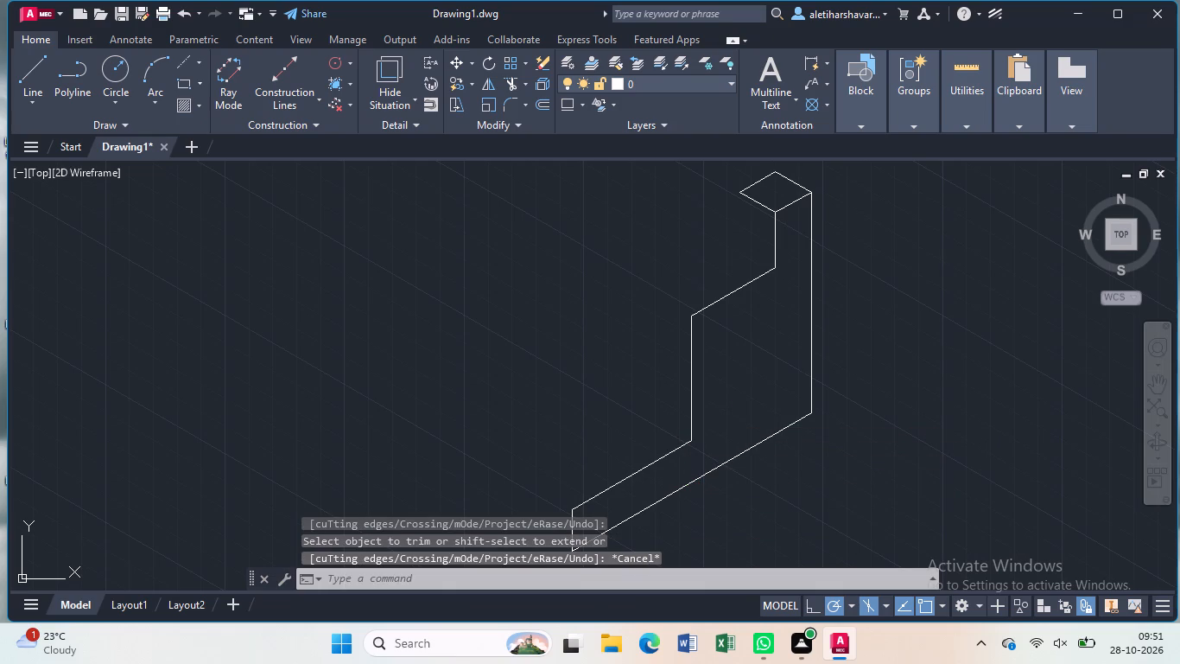
From the lower end of the 20 mm vertical, draw a 15 mm line at 150° and a line about 41 mm straight up past the rhombus.
{"action": "scroll", "coordinate": [687, 495], "scroll_direction": "down", "scroll_amount": 1}
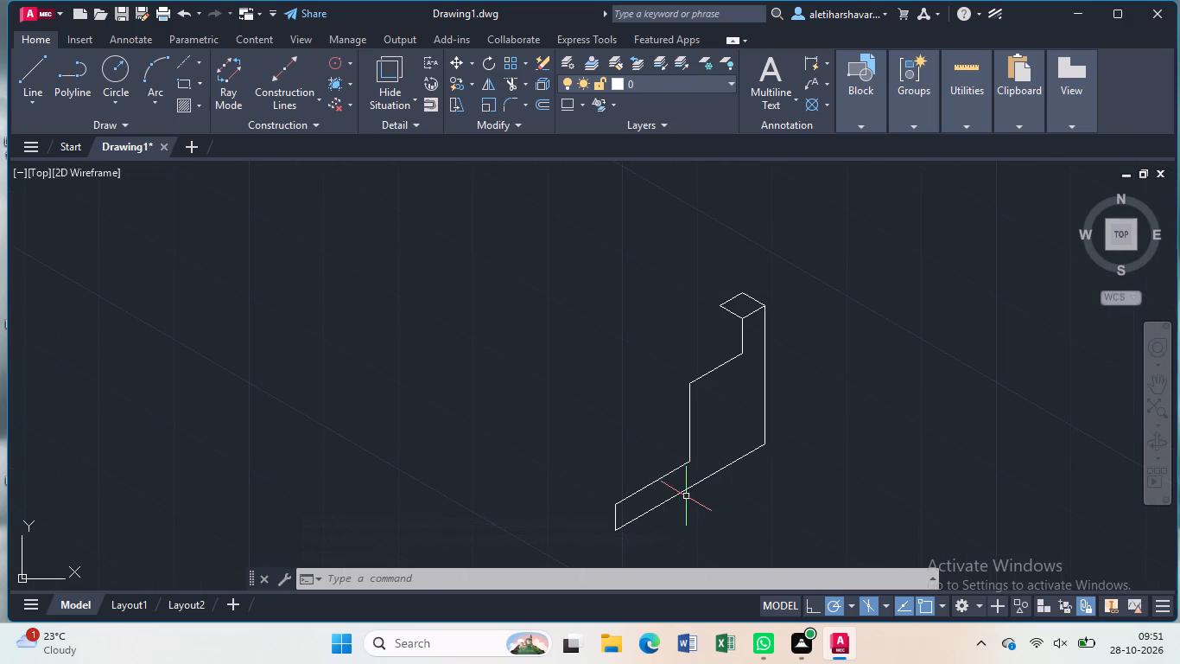
{"action": "middle_click_drag", "start_coordinate": [686, 497], "coordinate": [730, 437]}
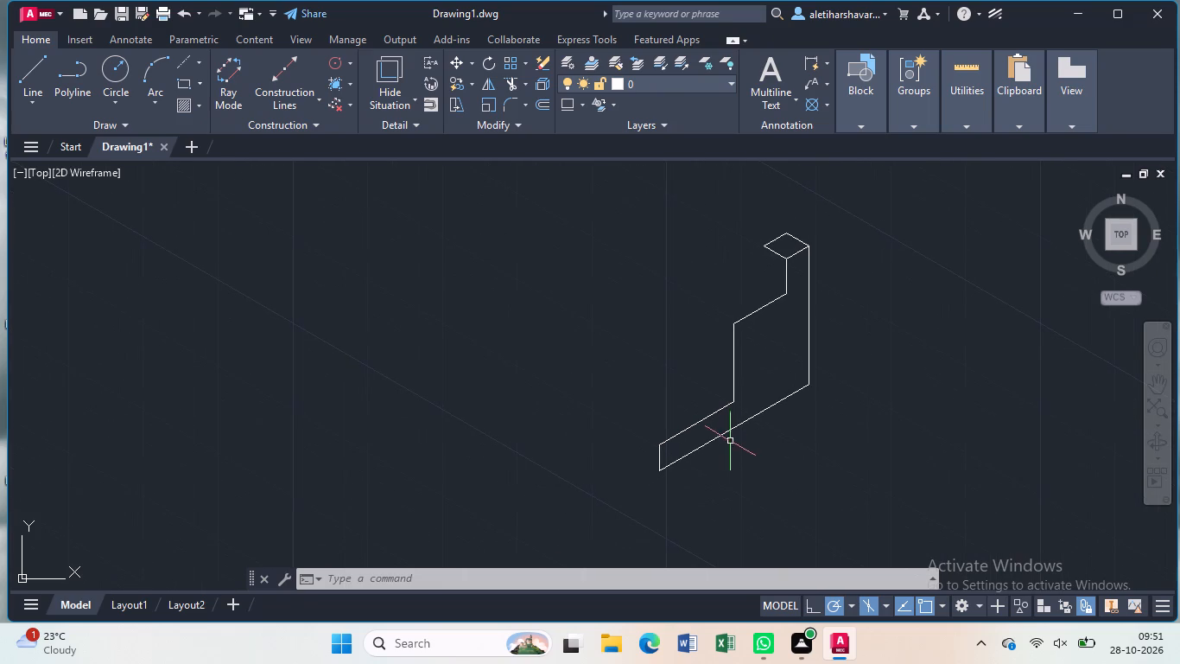
{"action": "key", "text": "l"}
{"action": "key", "text": "Return"}
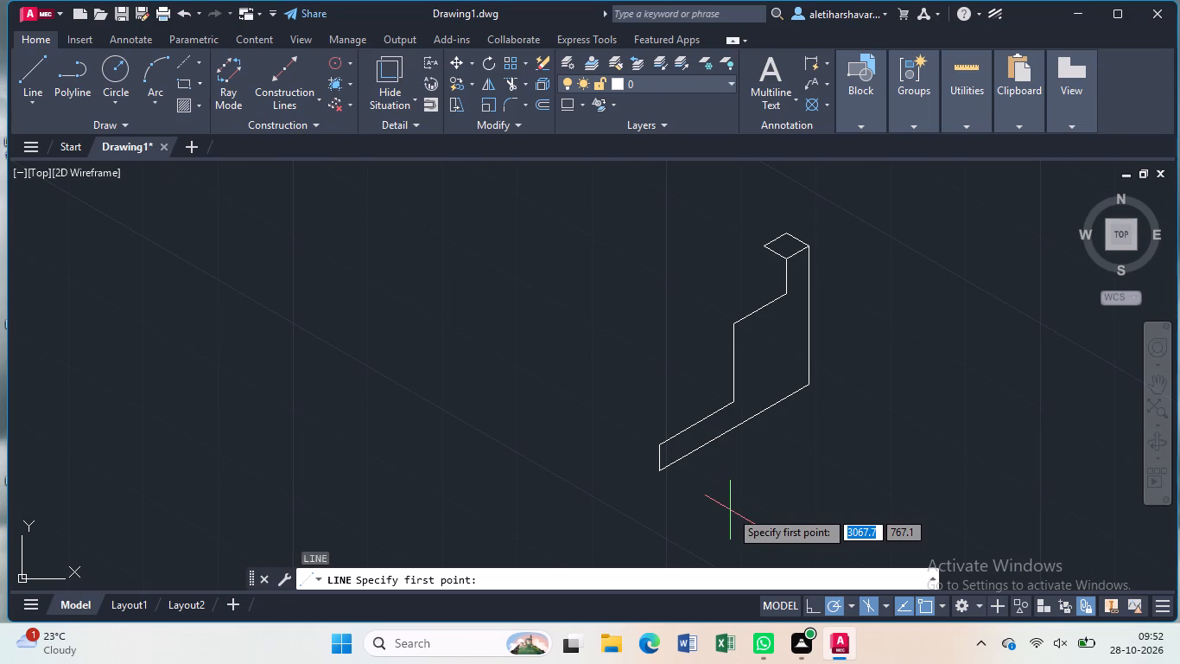
{"action": "left_click", "coordinate": [785, 293]}
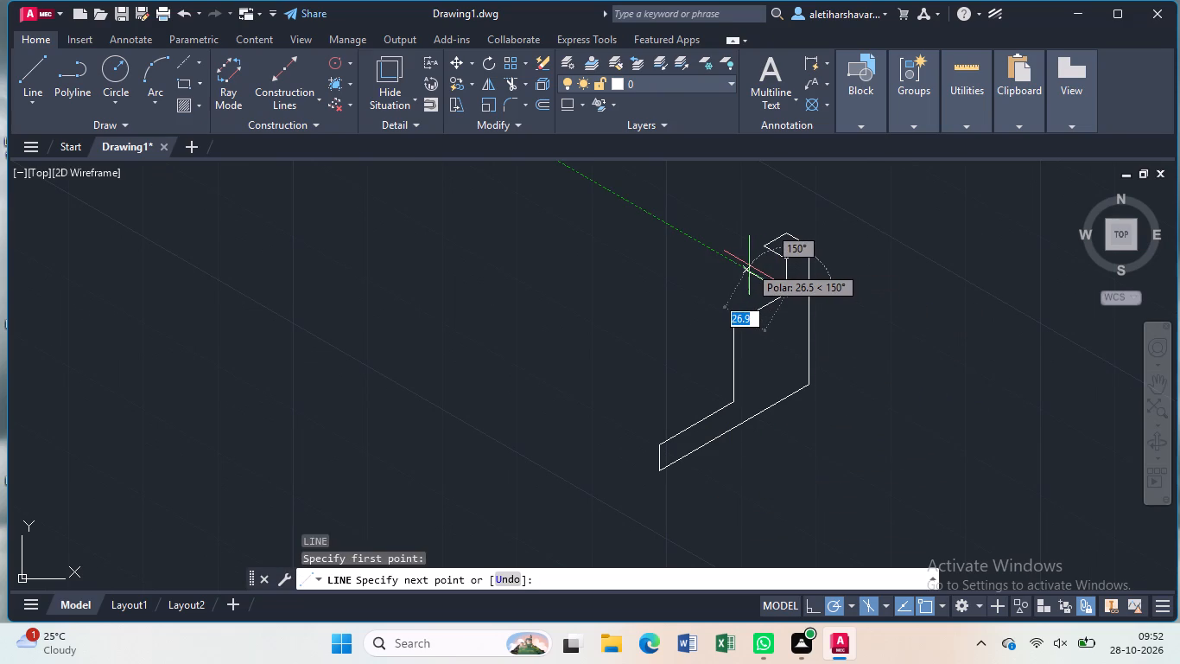
{"action": "type", "text": "15"}
{"action": "key", "text": "Return"}
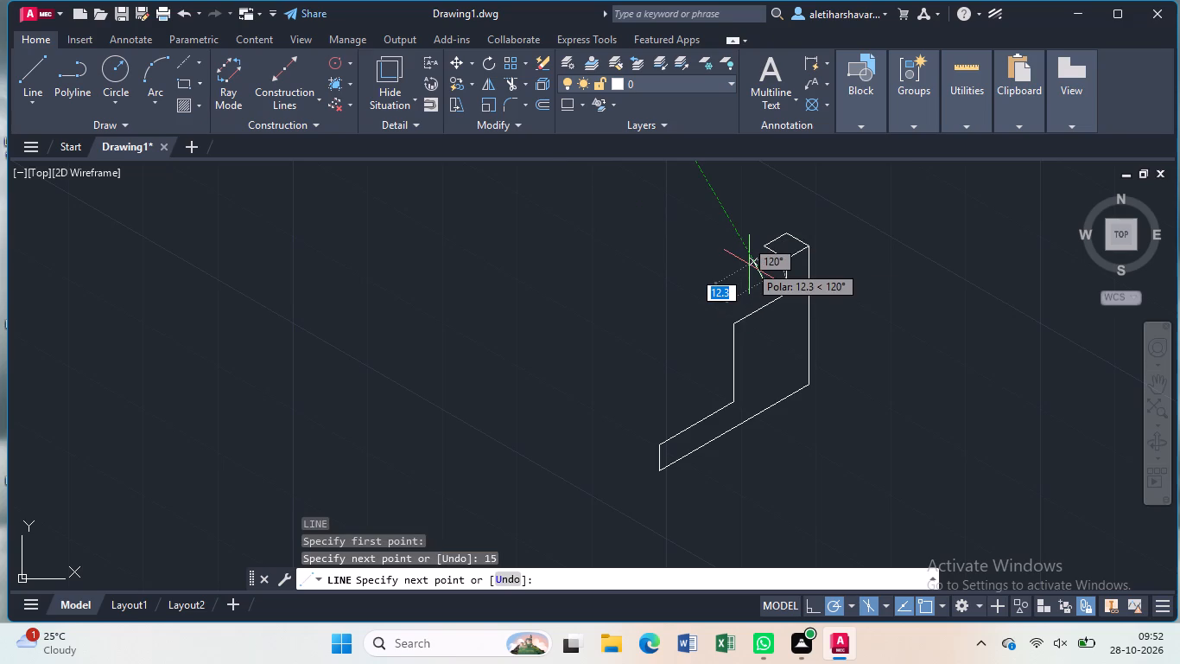
{"action": "left_click", "coordinate": [764, 210]}
{"action": "key", "text": "Escape"}
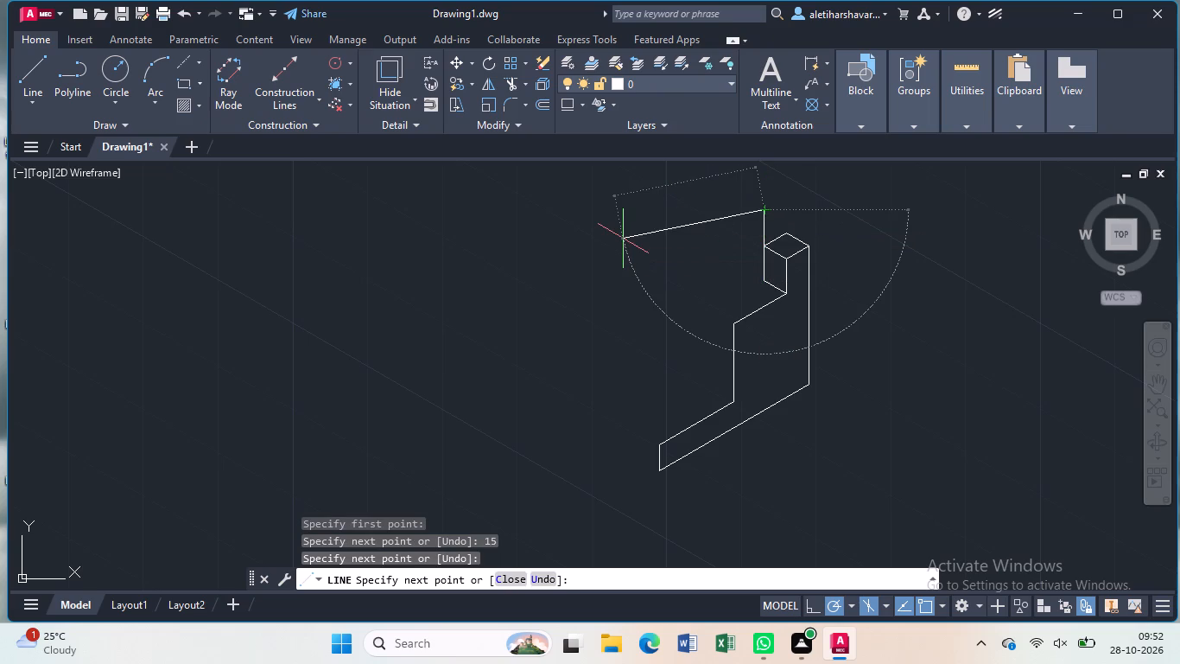
Trim the excess of the vertical line extending above the top rhombus.
{"action": "type", "text": "tr"}
{"action": "key", "text": "Return"}
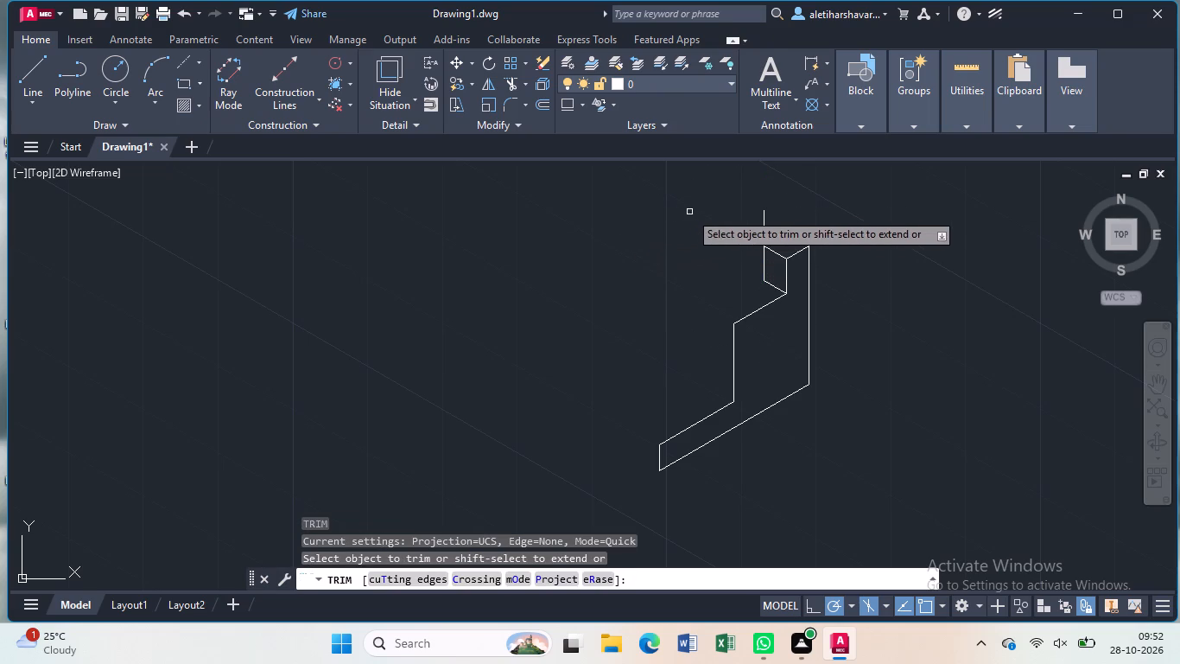
{"action": "left_click", "coordinate": [764, 220]}
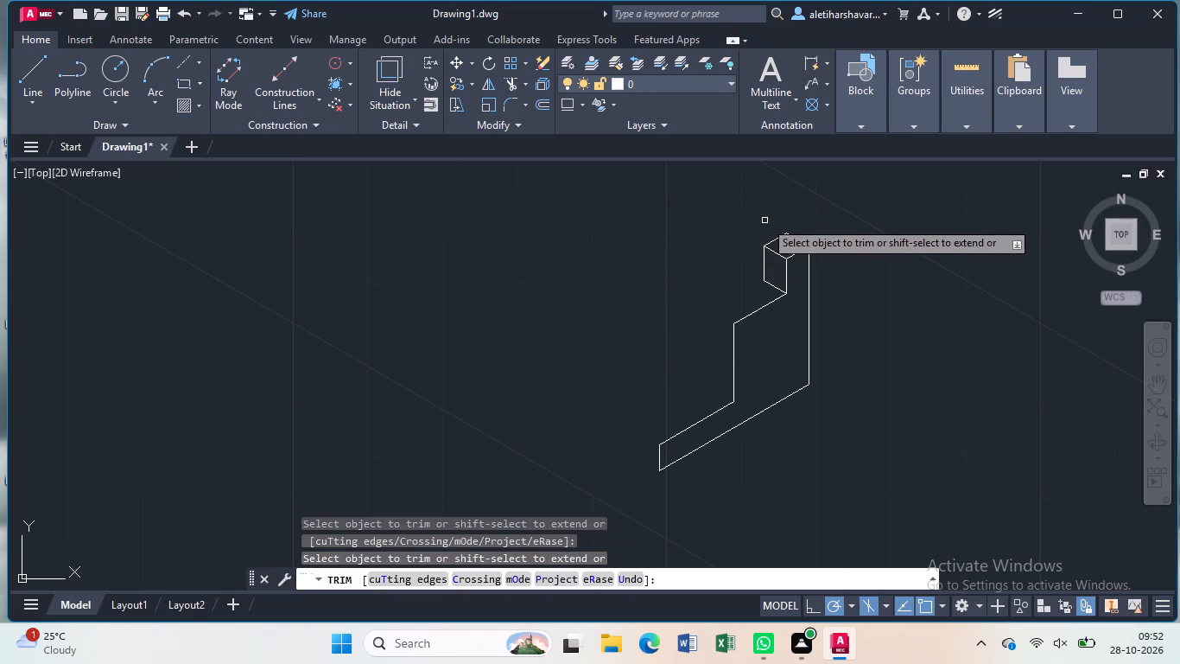
{"action": "key", "text": "Escape"}
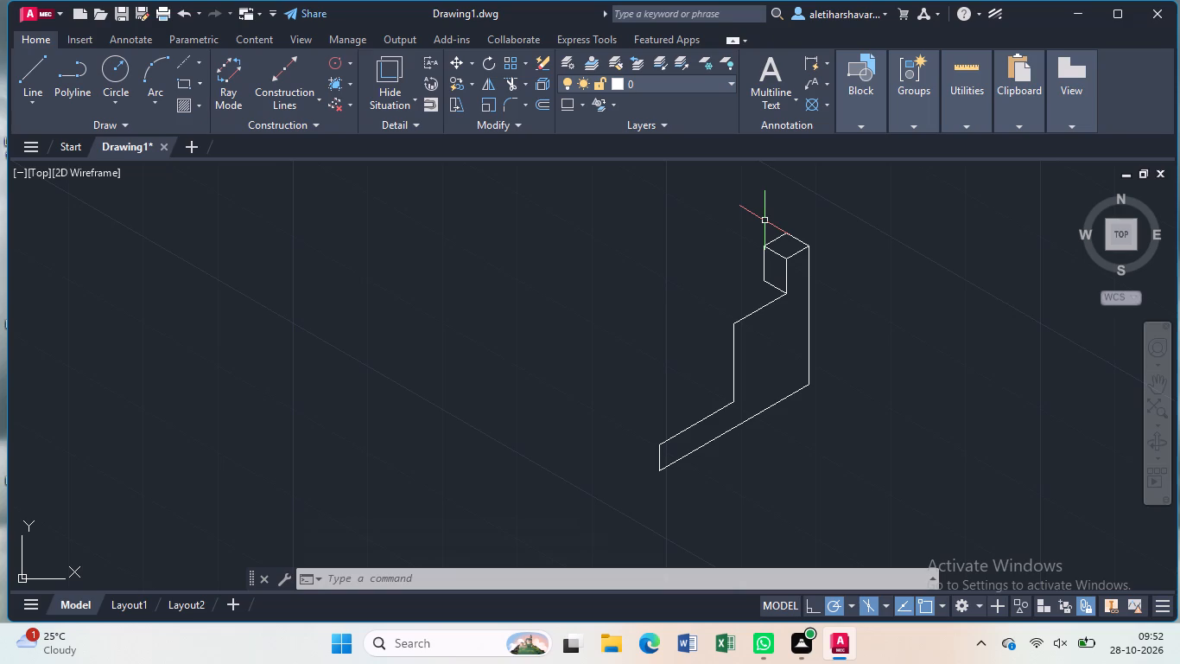
From that vertical's lower end, draw lines 20 mm at 210°, 15 mm at 150° and 15 mm at 210°, closing to the stepped vertical's upper end.
{"action": "key", "text": "l"}
{"action": "key", "text": "Return"}
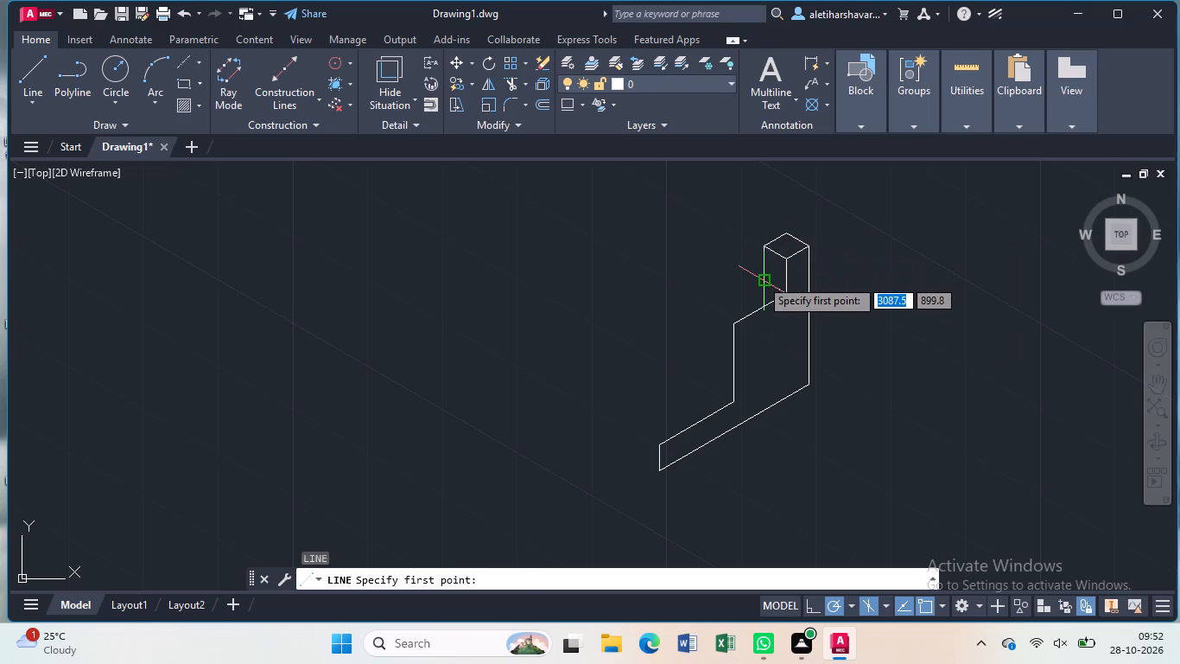
{"action": "left_click", "coordinate": [760, 279]}
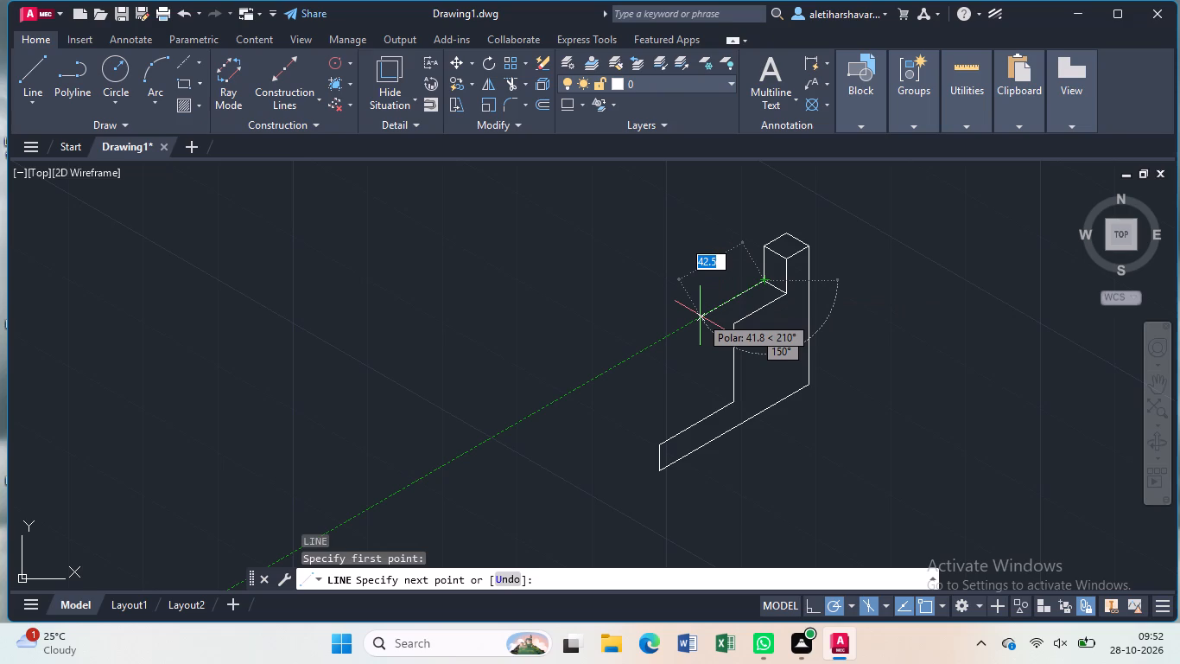
{"action": "type", "text": "20"}
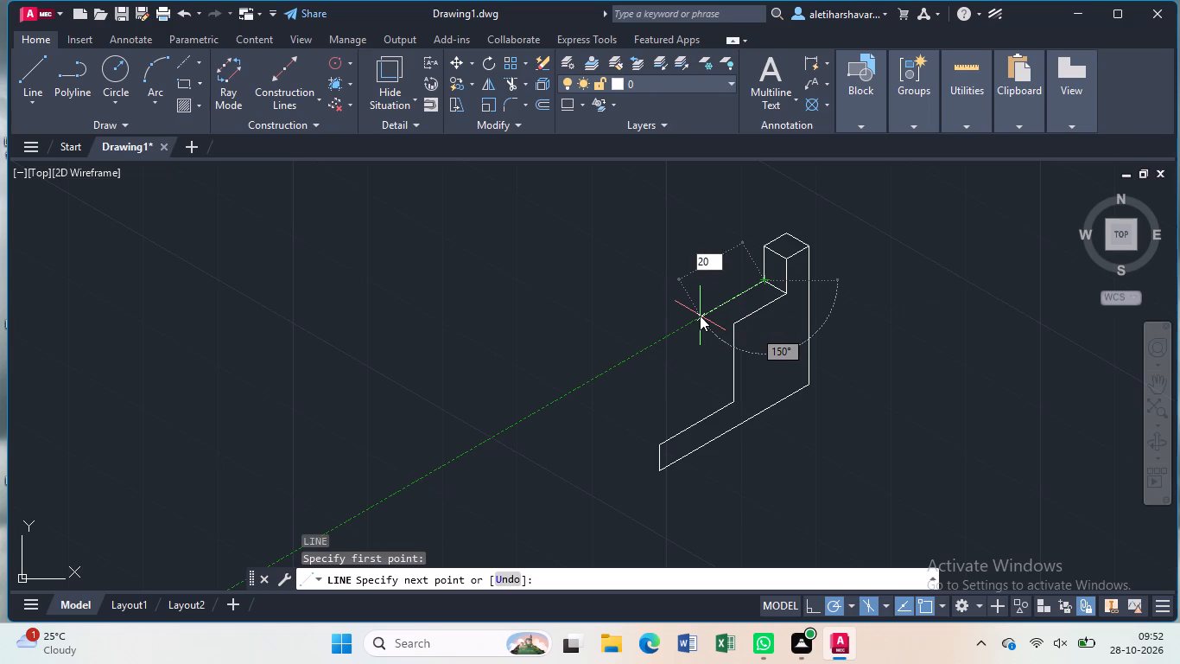
{"action": "key", "text": "Return"}
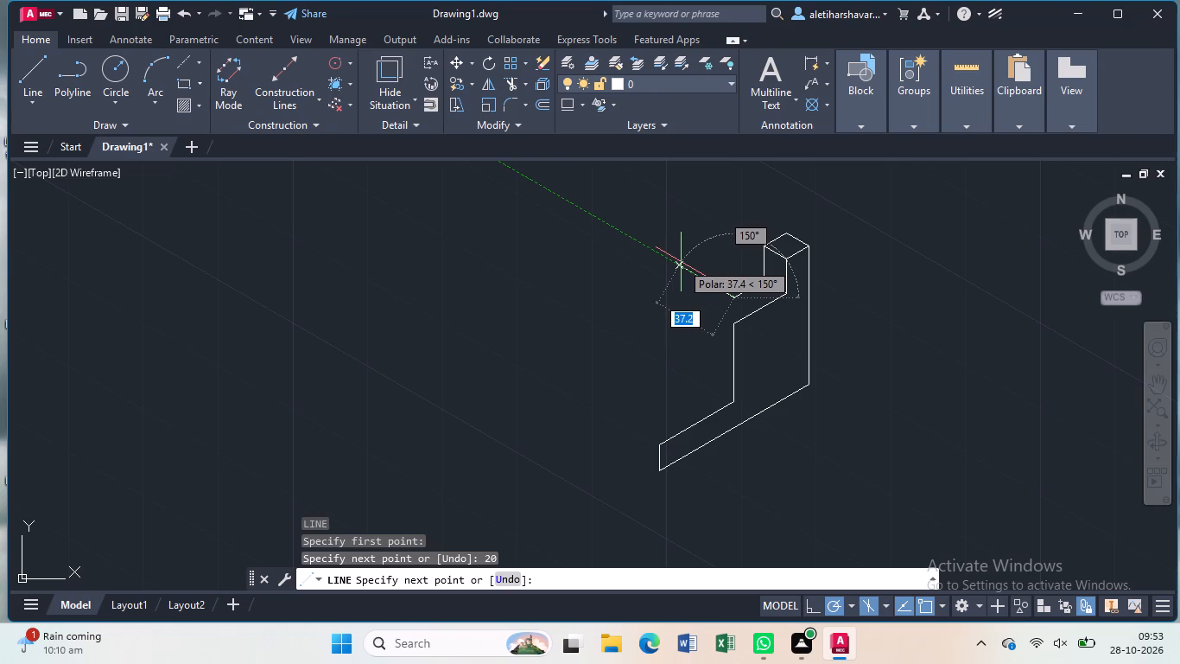
{"action": "key", "text": "1"}
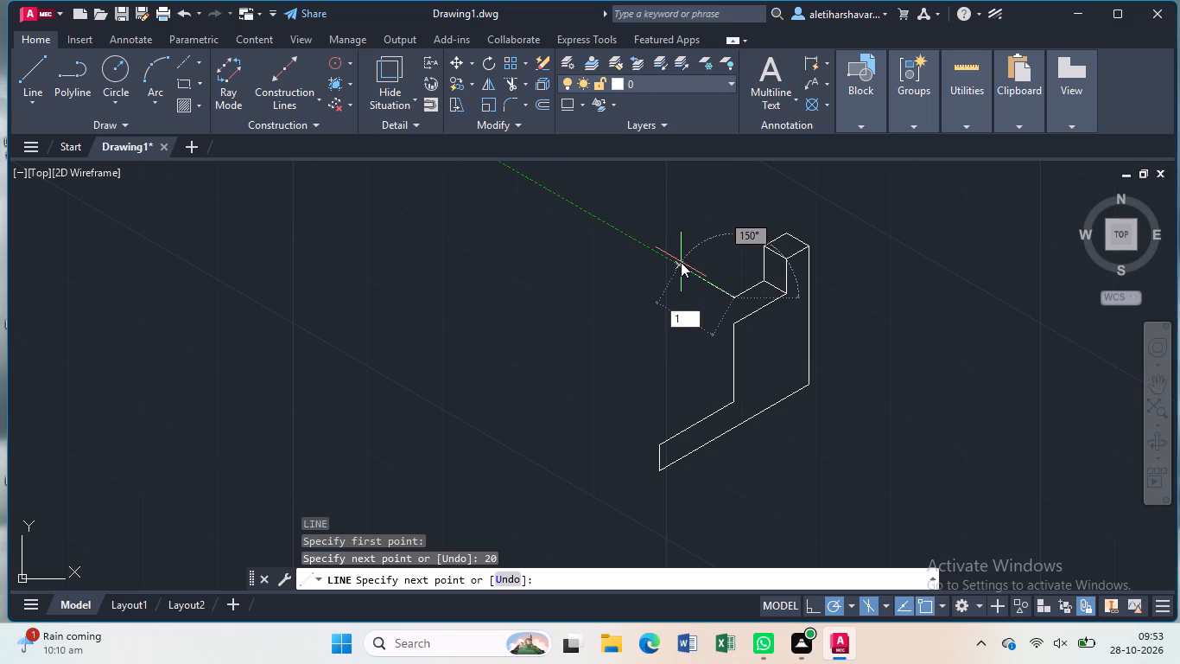
{"action": "key", "text": "5"}
{"action": "key", "text": "Return"}
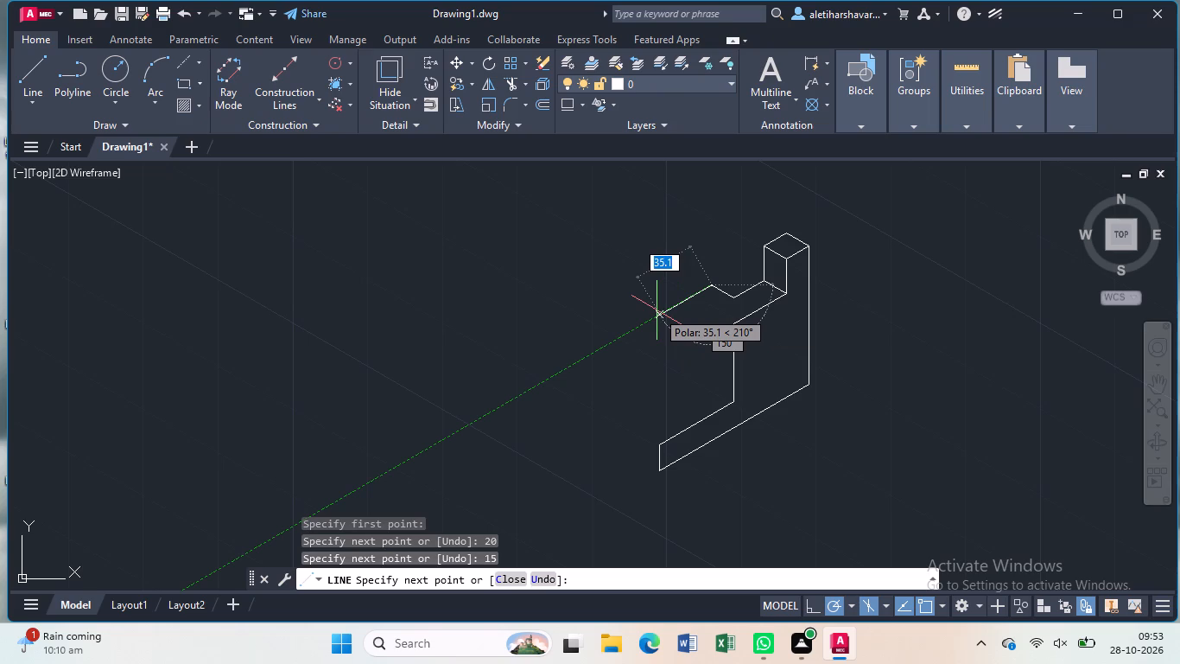
{"action": "type", "text": "15"}
{"action": "key", "text": "Return"}
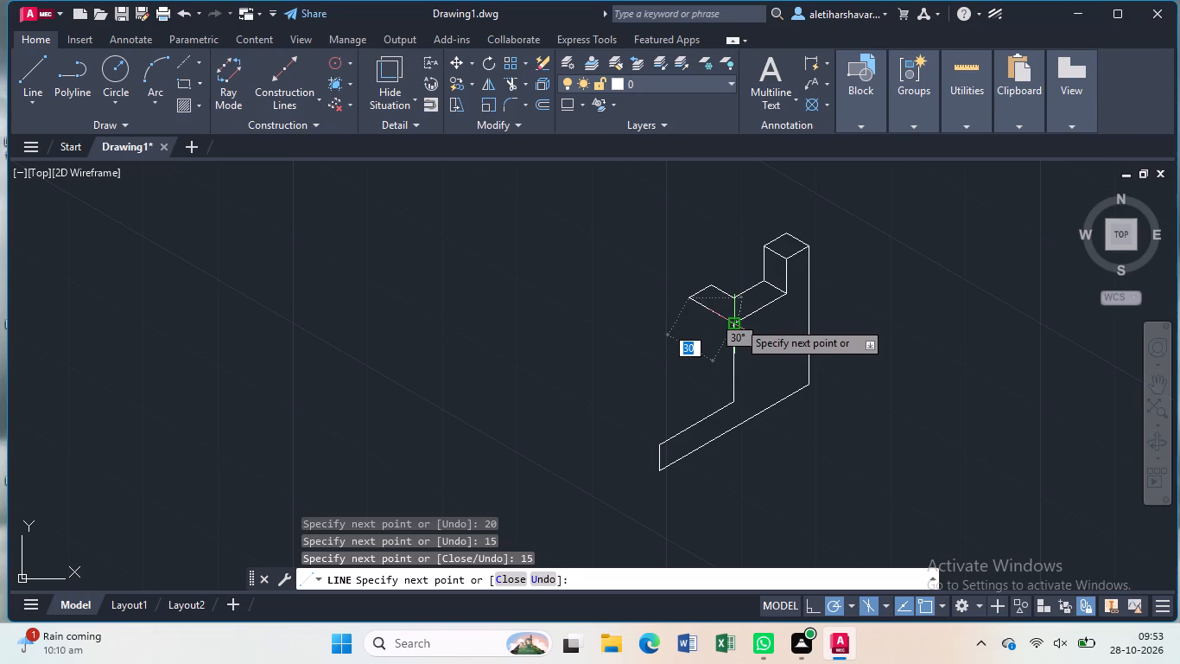
{"action": "left_click", "coordinate": [738, 321]}
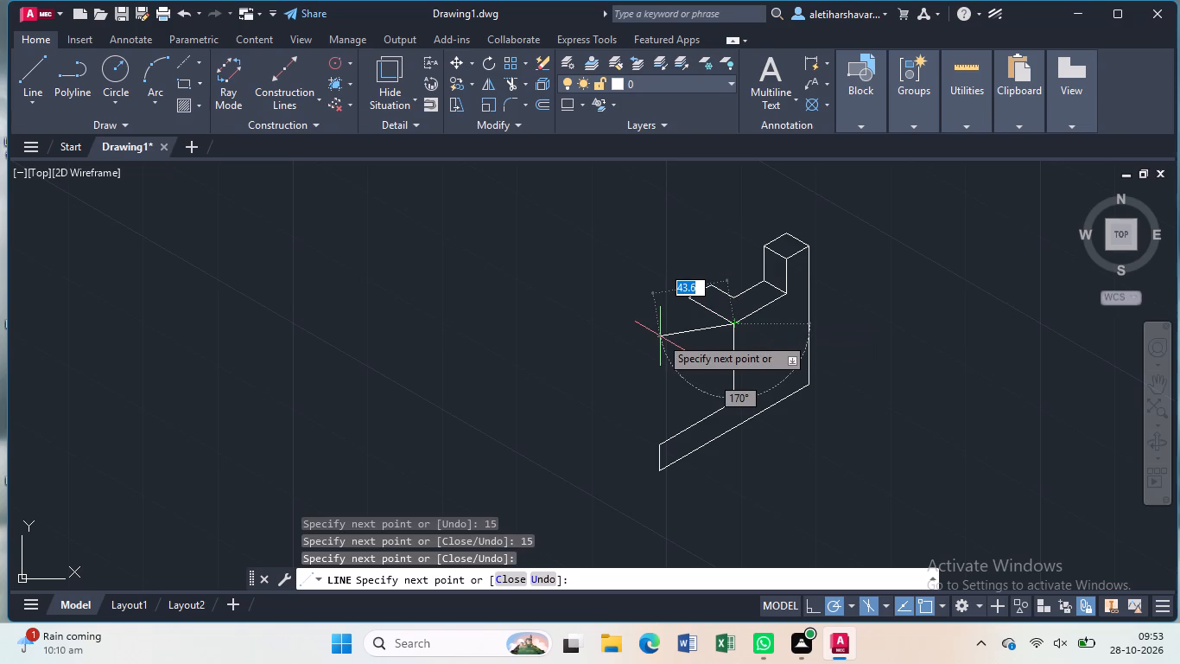
{"action": "key", "text": "Escape"}
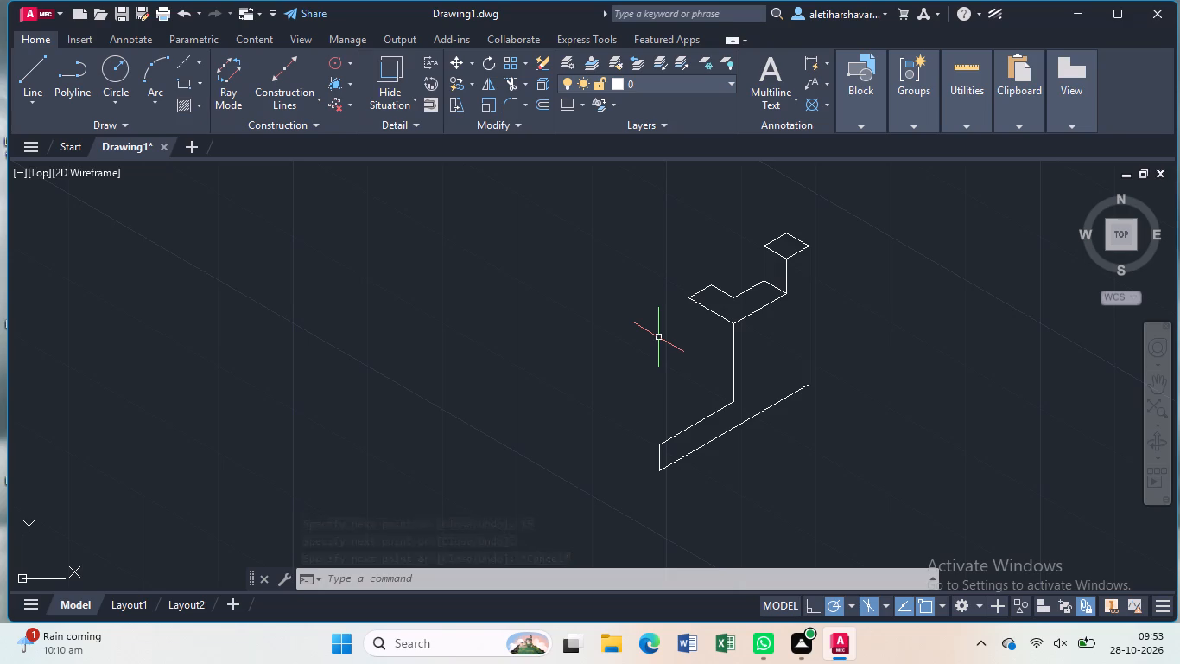
From the base's lowest corner, draw lines 85 mm at 150° and 15 mm up, closing to the top of the existing 15 mm vertical.
{"action": "key", "text": "l"}
{"action": "key", "text": "Return"}
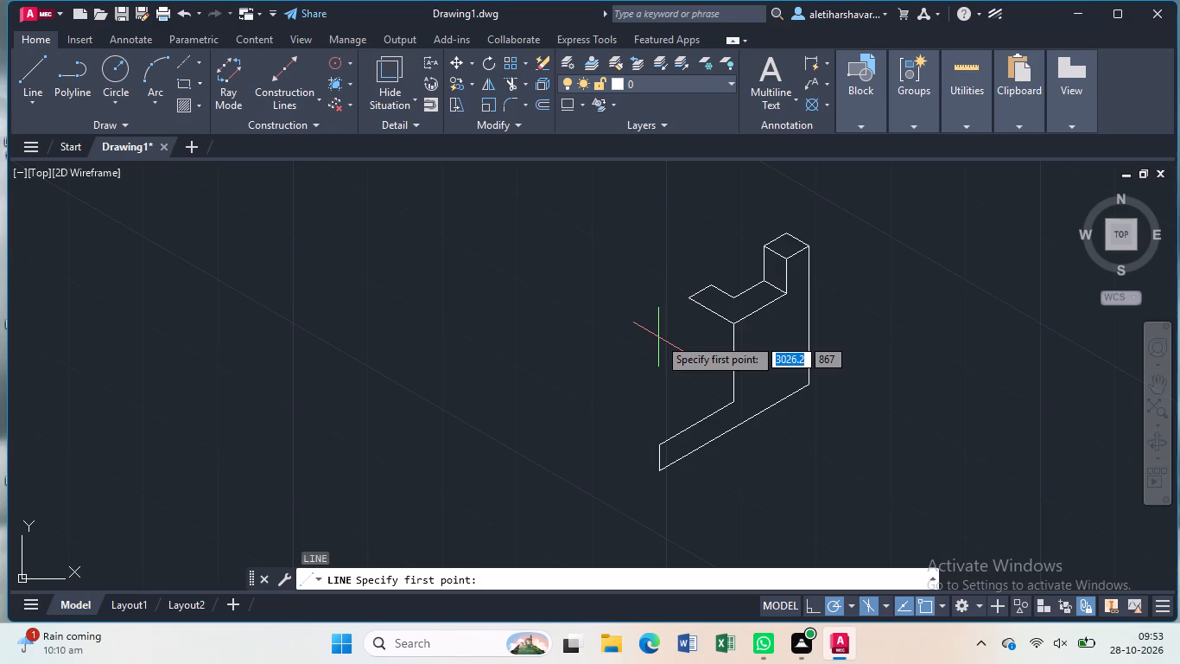
{"action": "left_click", "coordinate": [657, 469]}
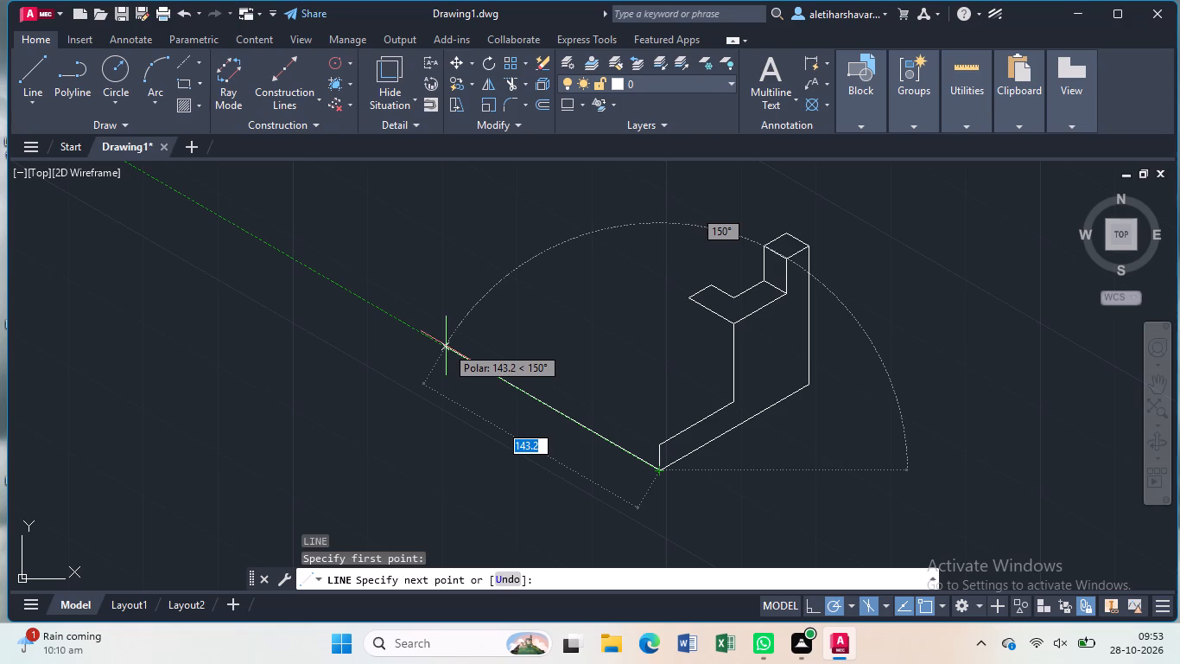
{"action": "type", "text": "85"}
{"action": "key", "text": "Return"}
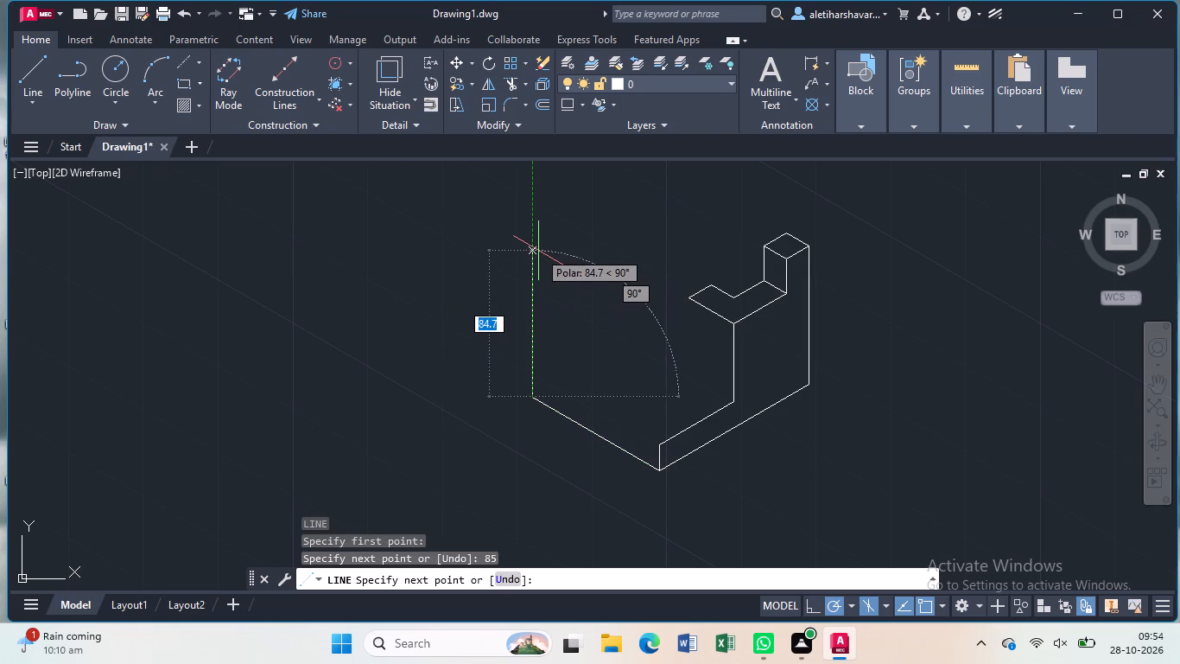
{"action": "type", "text": "15"}
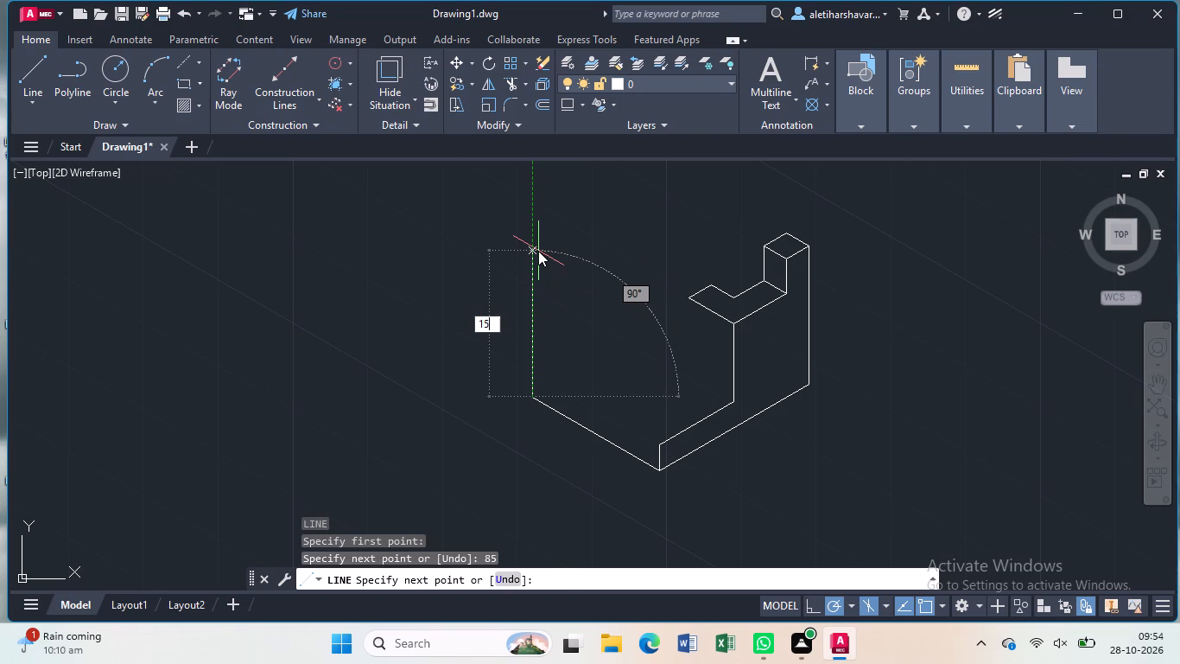
{"action": "key", "text": "Return"}
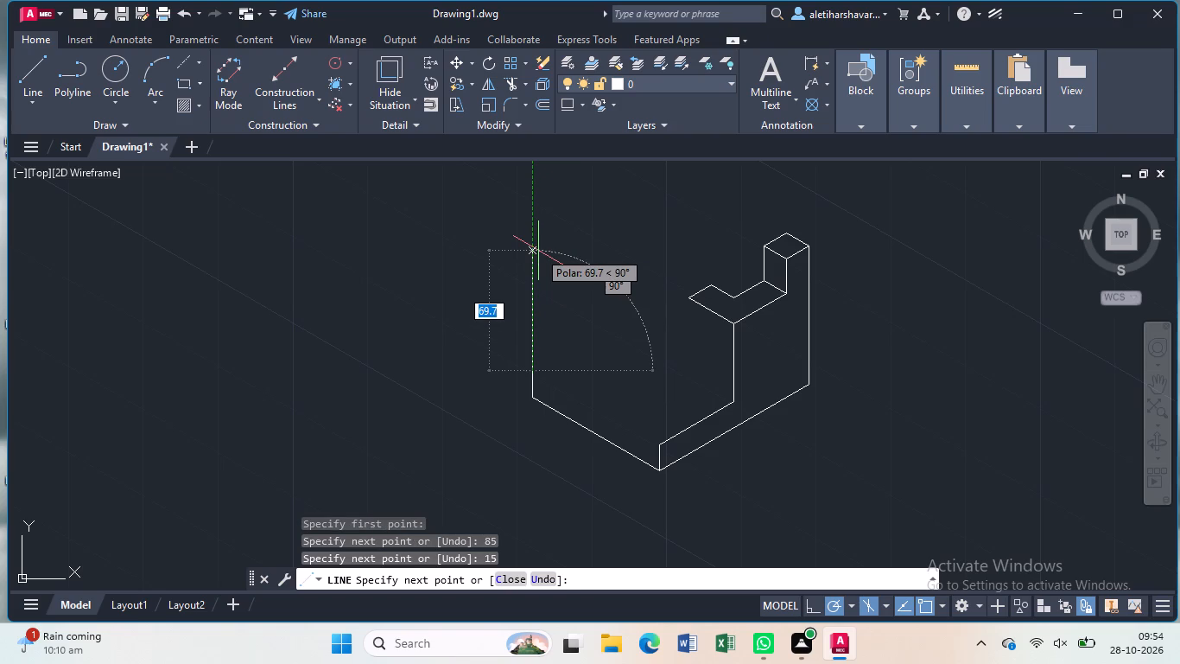
{"action": "left_click", "coordinate": [657, 443]}
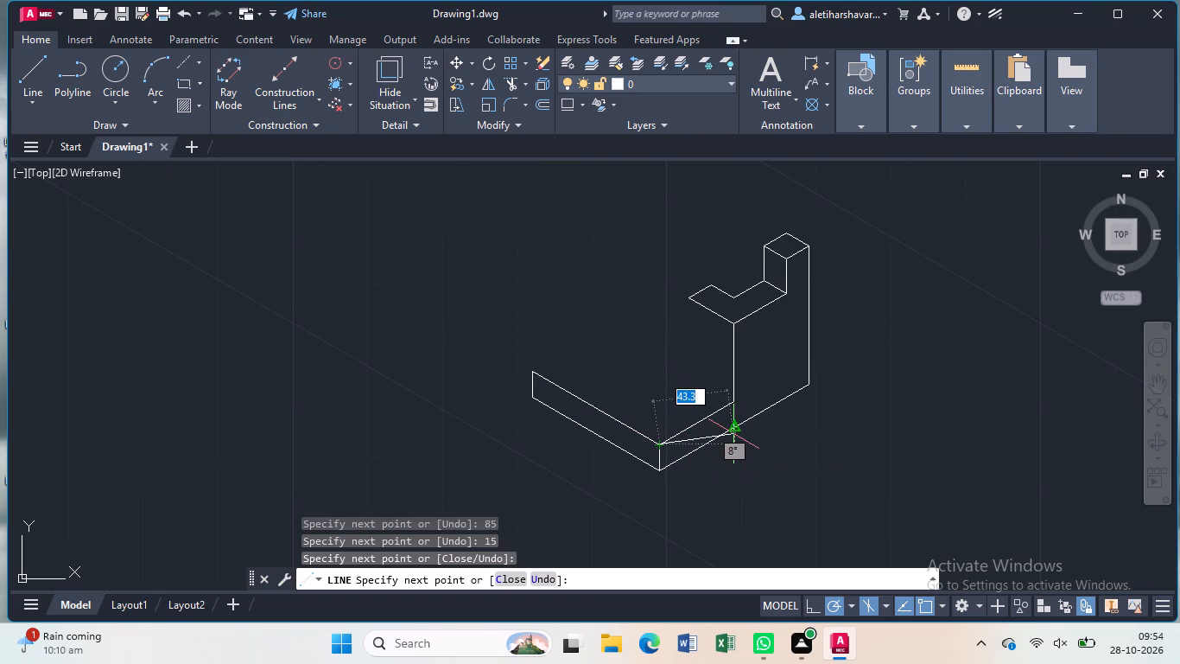
{"action": "key", "text": "Escape"}
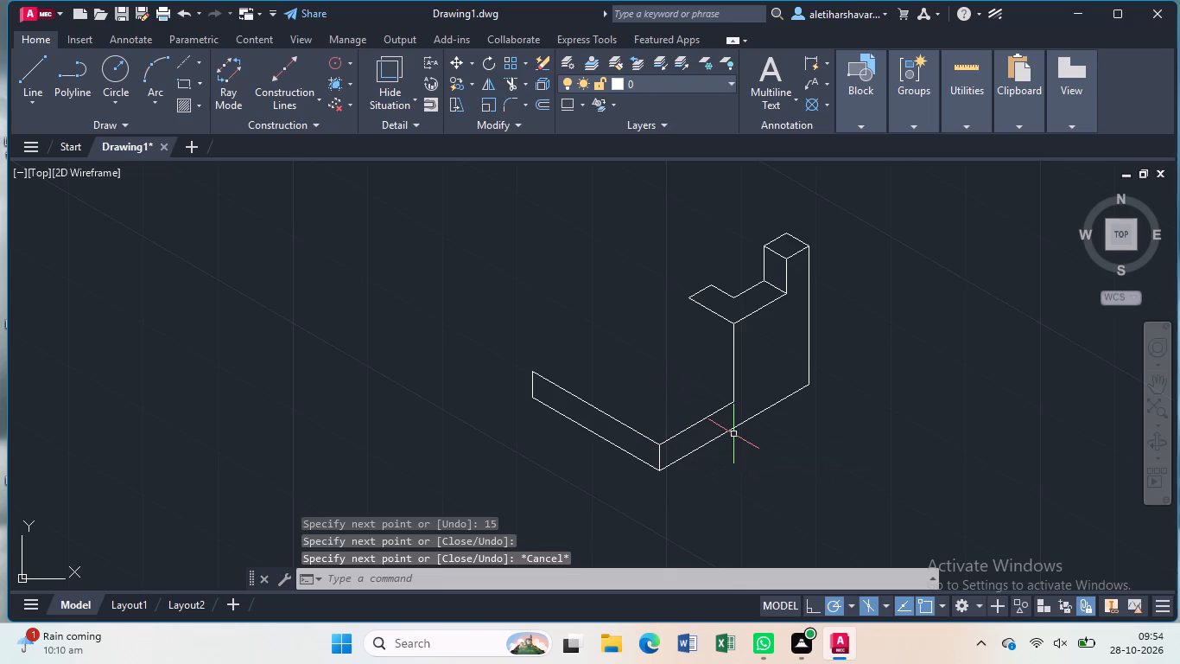
From the stepped vertical's lower end, draw a 65 mm line at 150° and a line at 210° crossing both 85 mm edges.
{"action": "key", "text": "l"}
{"action": "key", "text": "Return"}
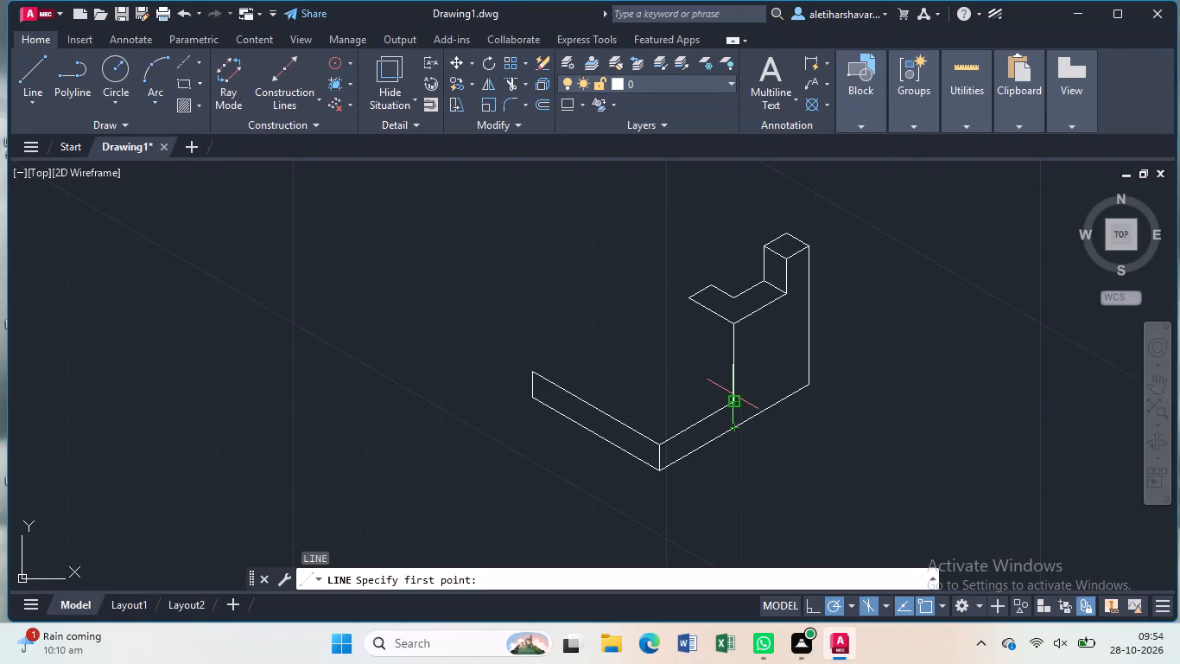
{"action": "left_click", "coordinate": [732, 399]}
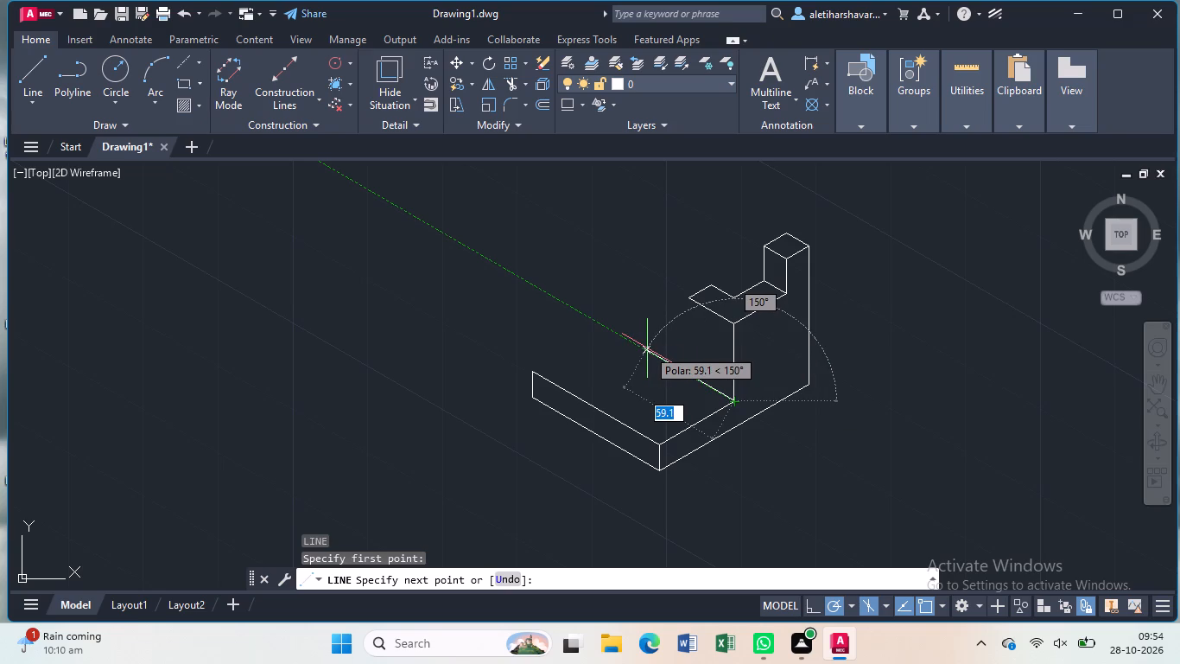
{"action": "type", "text": "65"}
{"action": "key", "text": "Return"}
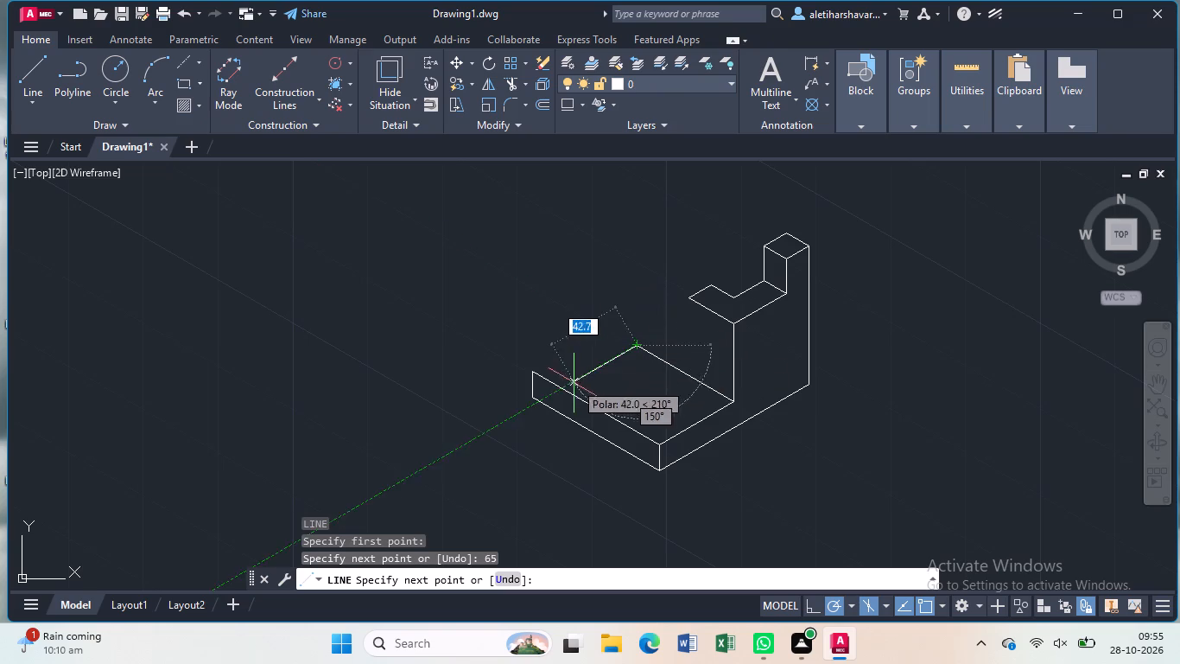
{"action": "left_click_drag", "start_coordinate": [523, 418], "coordinate": [515, 421]}
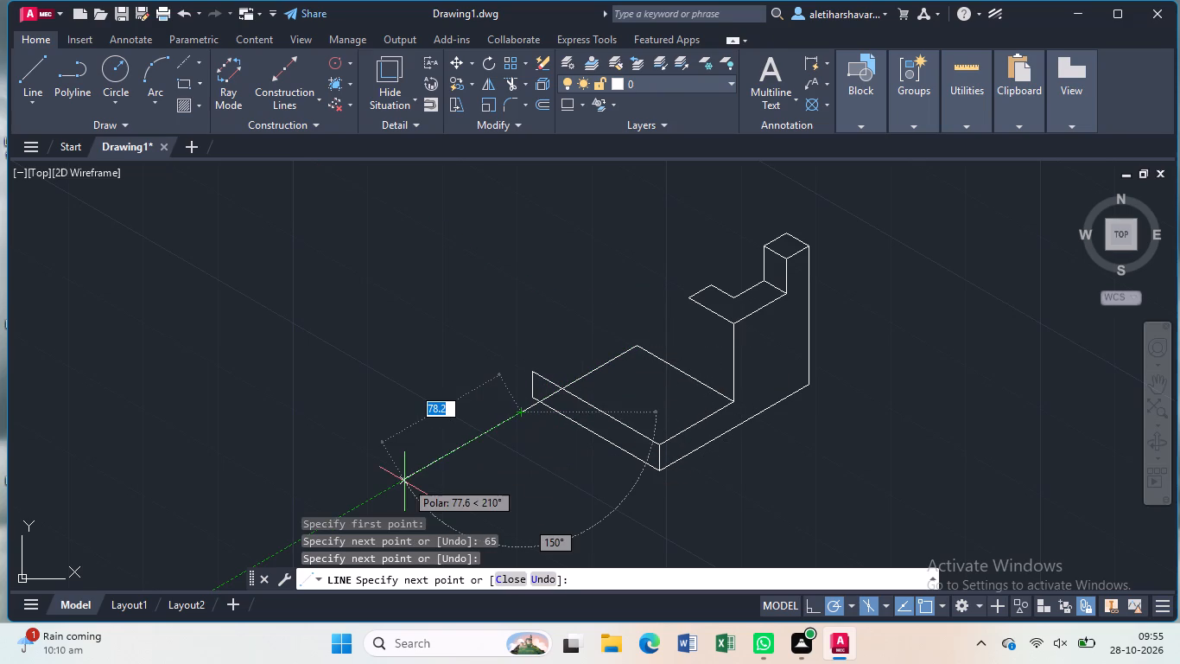
{"action": "key", "text": "Escape"}
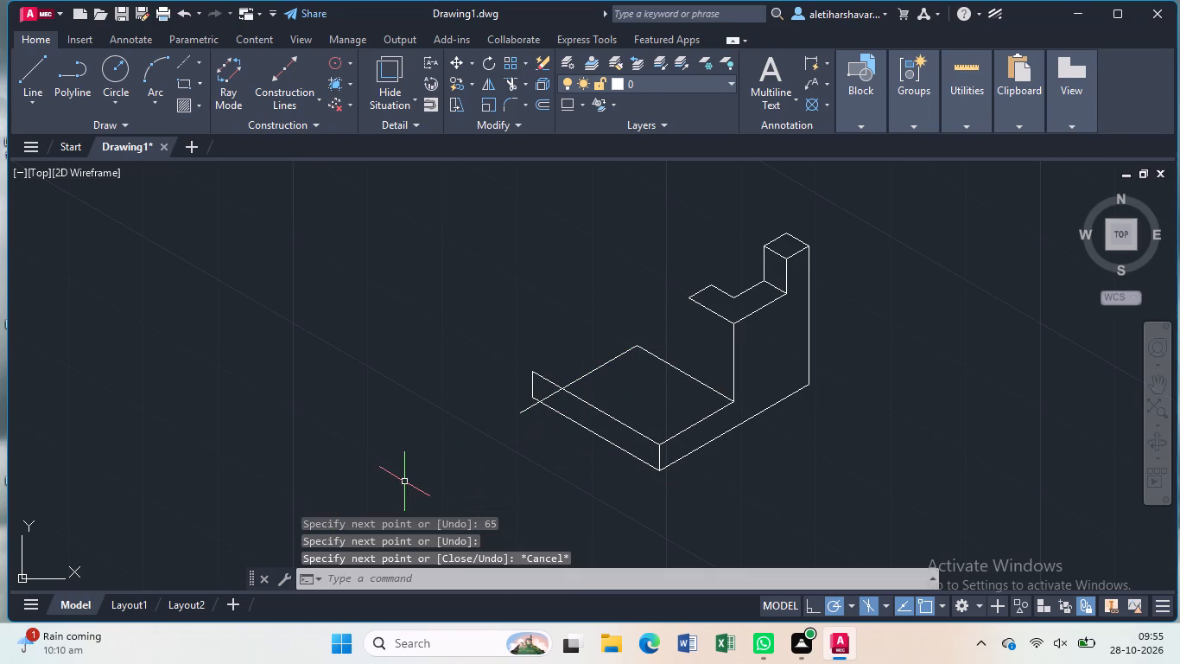
Trim the 210° line's excess beyond the upper 85 mm edge of the base's front face.
{"action": "type", "text": "tr"}
{"action": "key", "text": "Return"}
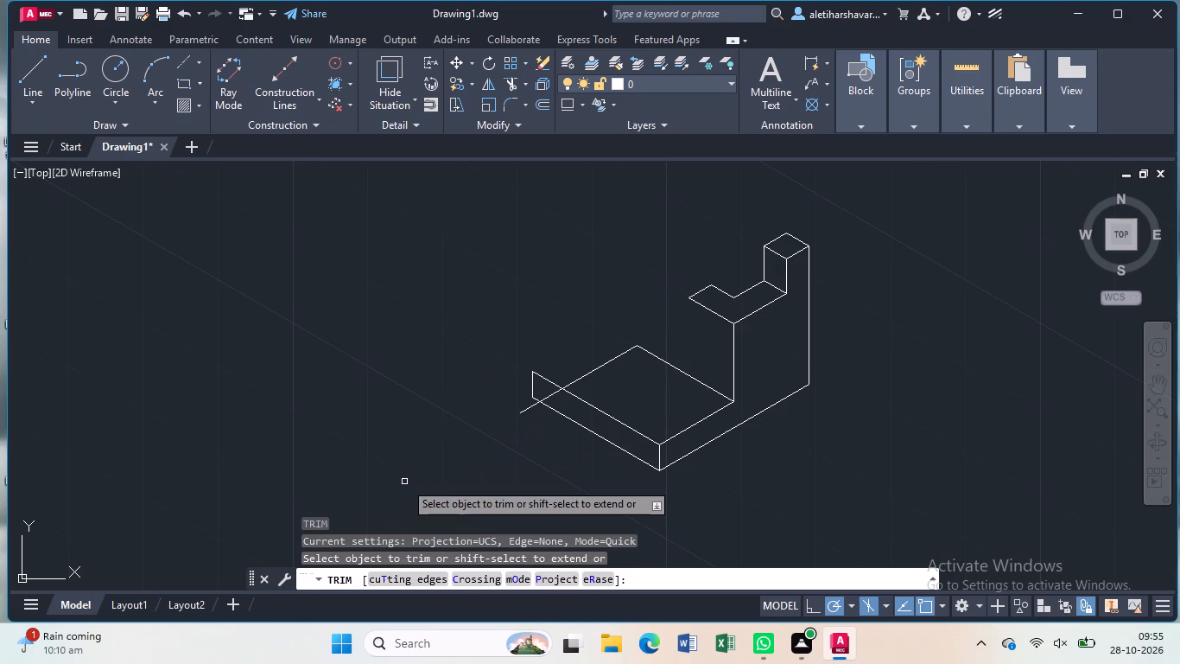
{"action": "left_click", "coordinate": [532, 405]}
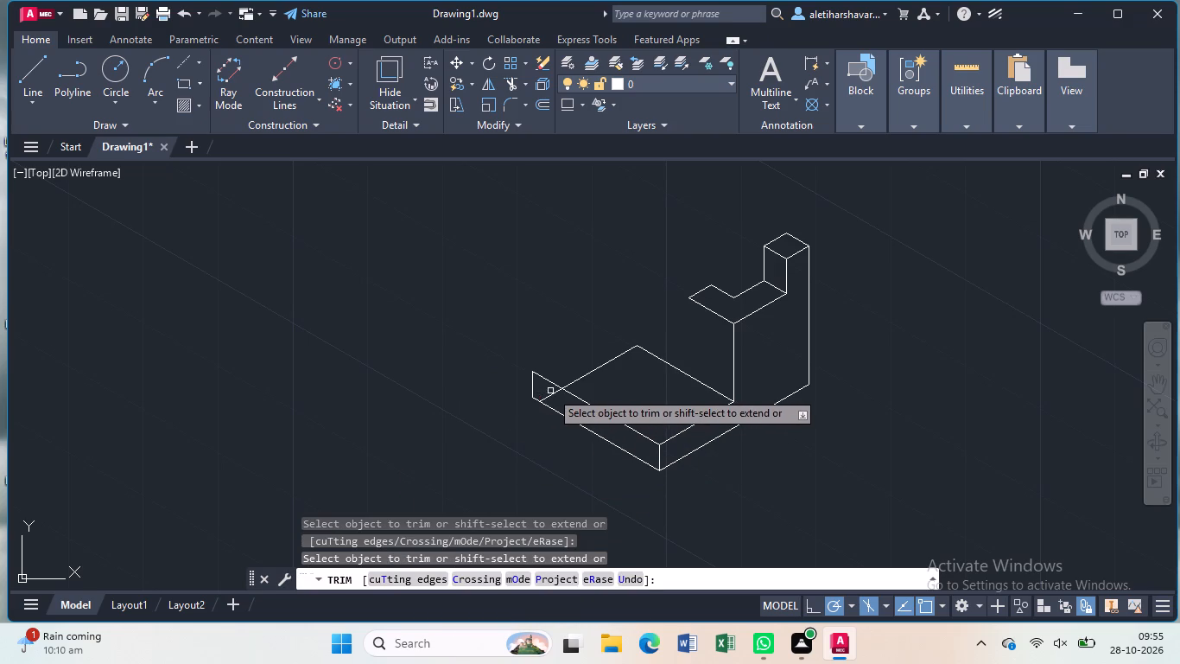
{"action": "left_click", "coordinate": [554, 393]}
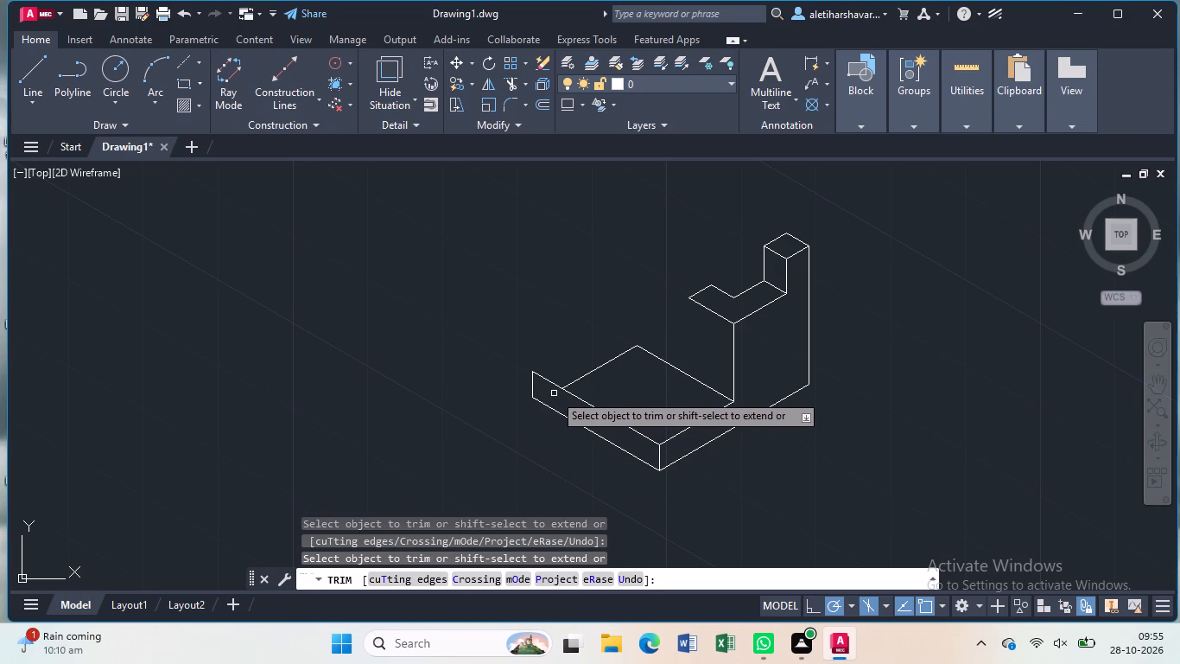
{"action": "key", "text": "Escape"}
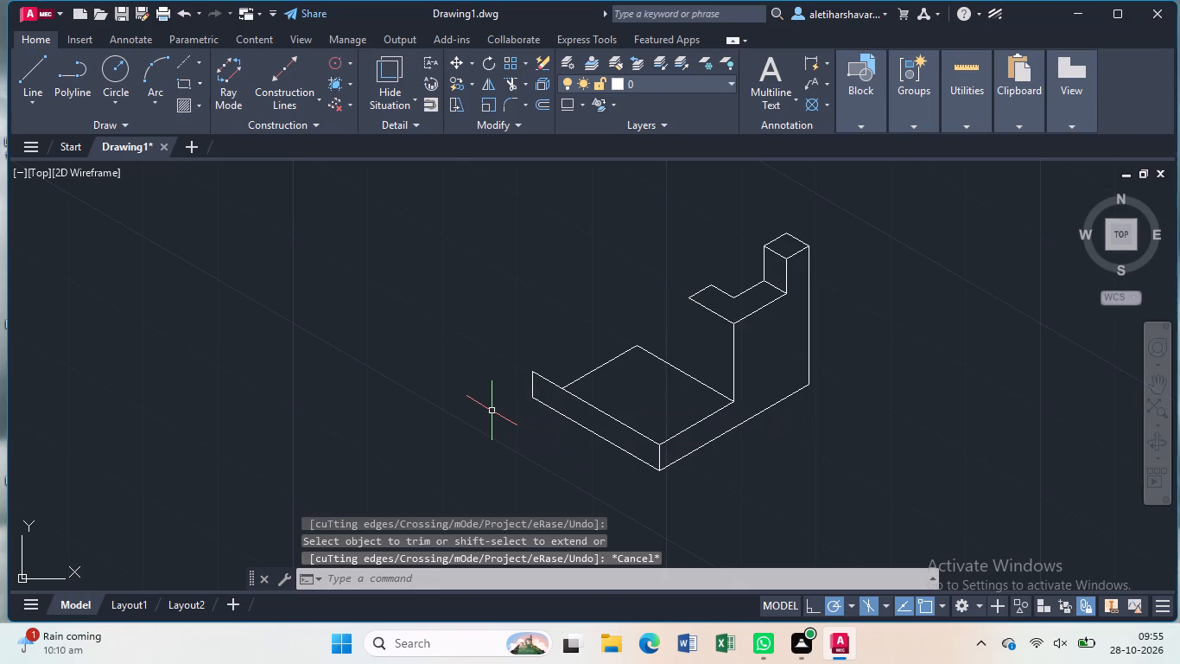
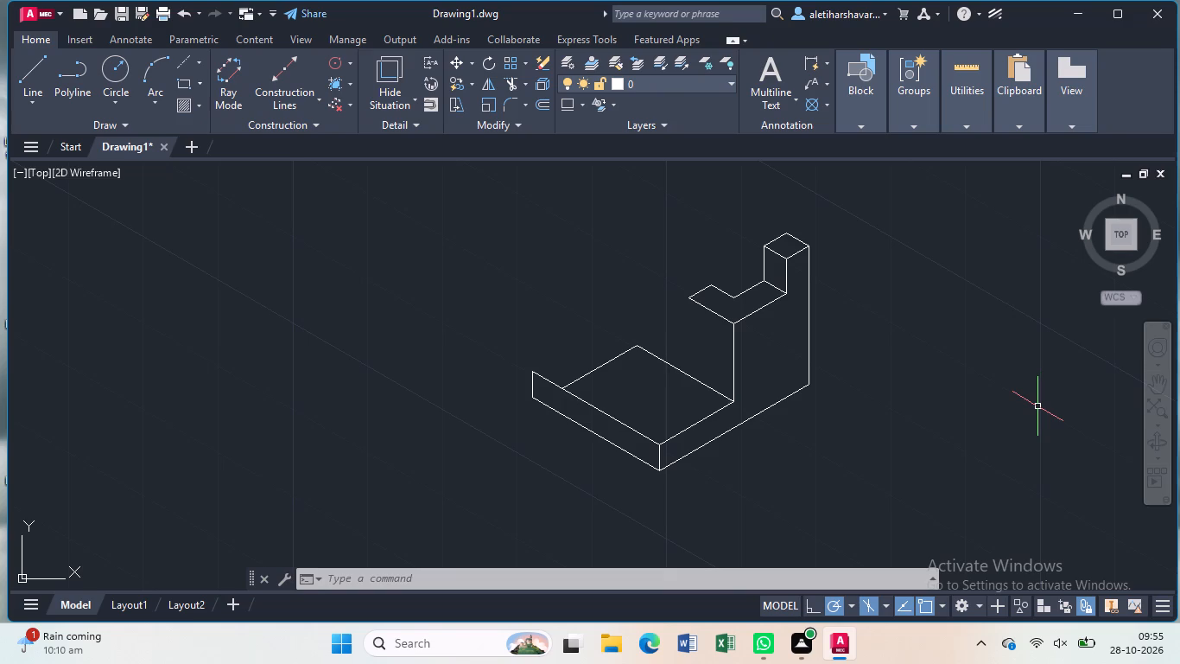
Draw a vertical line about 47.5 mm down from the step top face's outermost corner, crossing the base's 65 mm edge.
{"action": "key", "text": "l"}
{"action": "key", "text": "Return"}
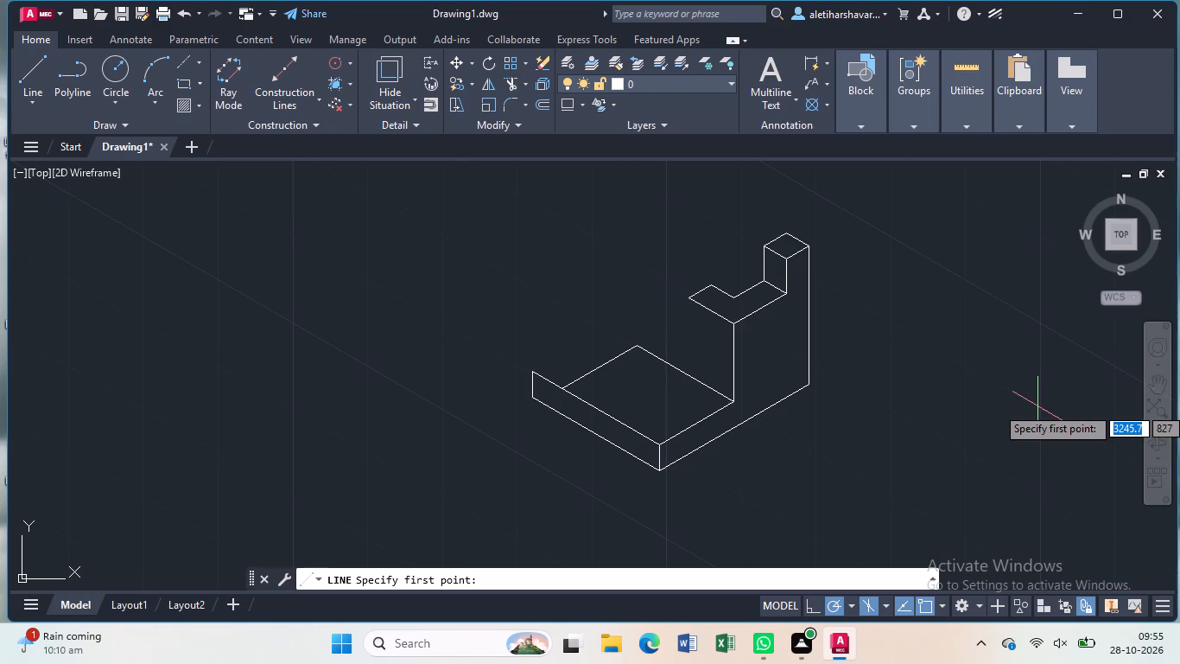
{"action": "left_click", "coordinate": [685, 301]}
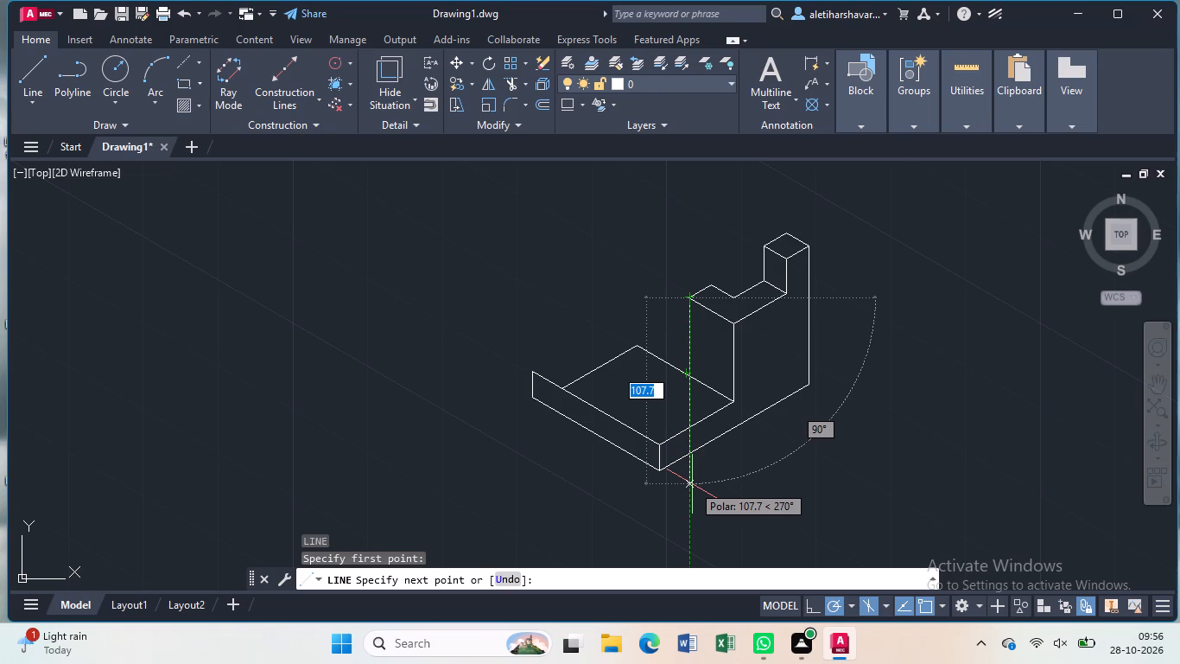
{"action": "left_click", "coordinate": [695, 397]}
{"action": "key", "text": "Escape"}
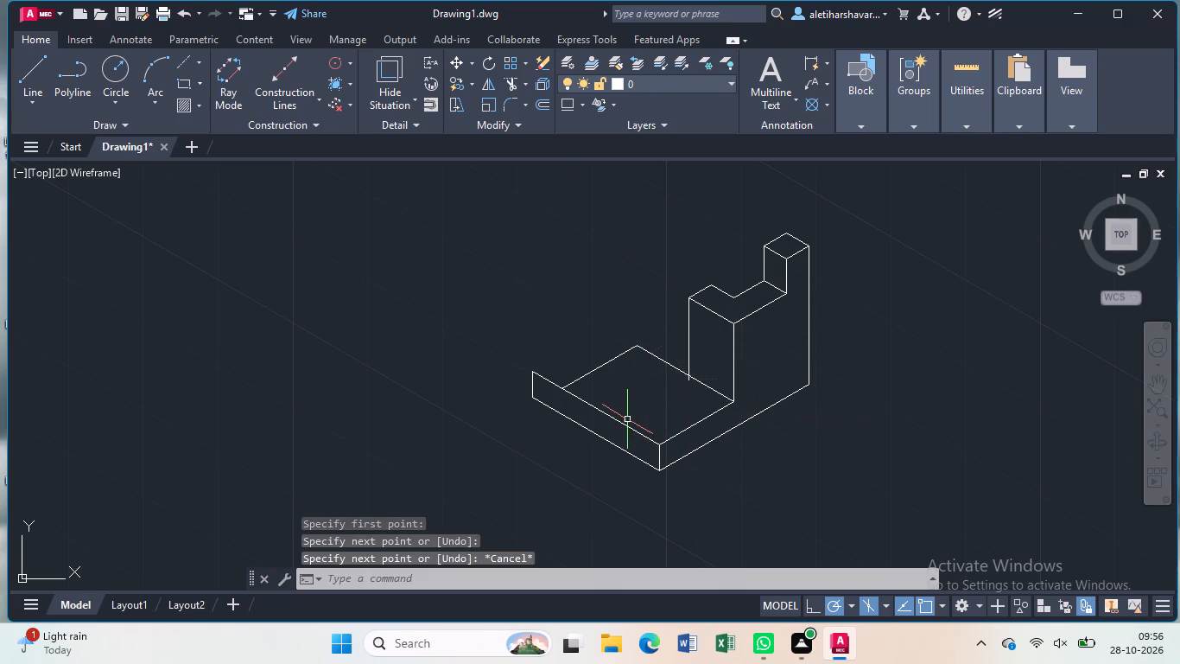
Trim the new vertical's excess below the base's 65 mm edge.
{"action": "scroll", "coordinate": [649, 376], "scroll_direction": "up", "scroll_amount": 2}
{"action": "type", "text": "tr"}
{"action": "key", "text": "Return"}
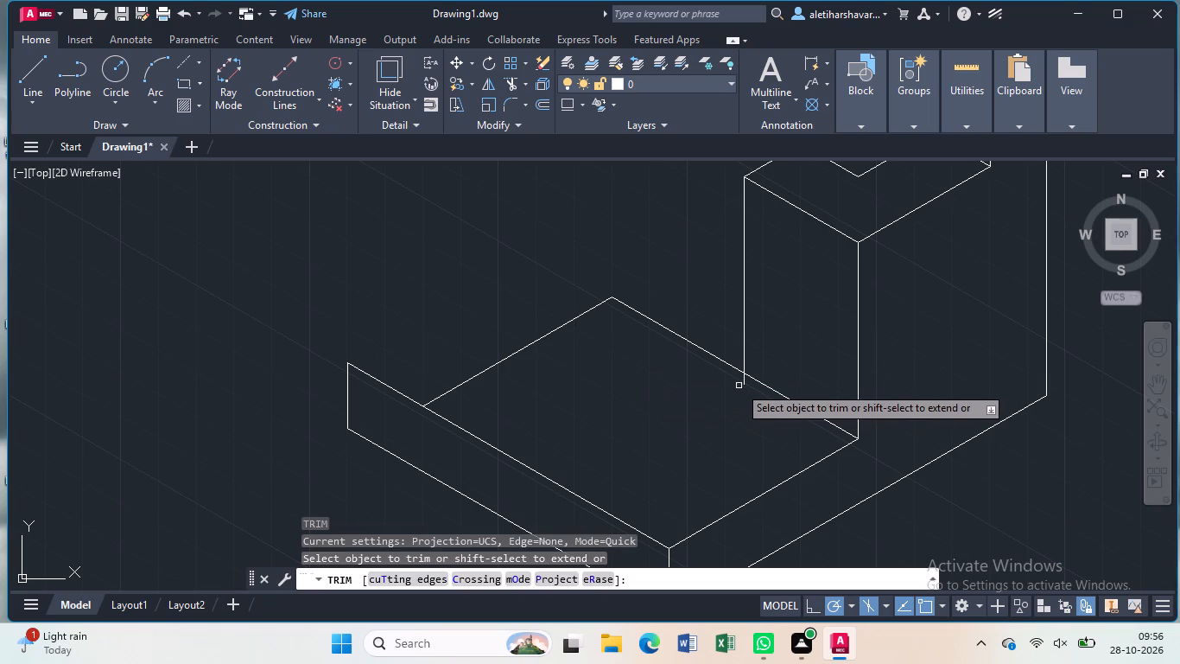
{"action": "left_click", "coordinate": [745, 383]}
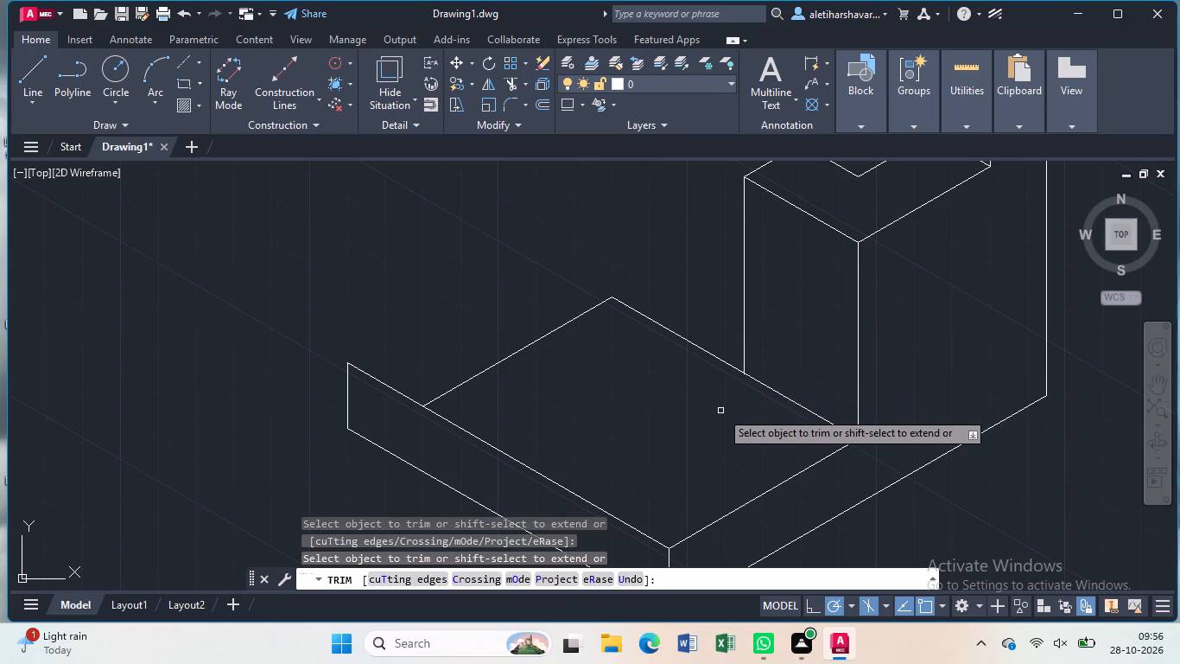
{"action": "key", "text": "Escape"}
From the trimmed vertical's lower end, draw lines 25 mm up along it and 20 mm at 150°.
{"action": "key", "text": "l"}
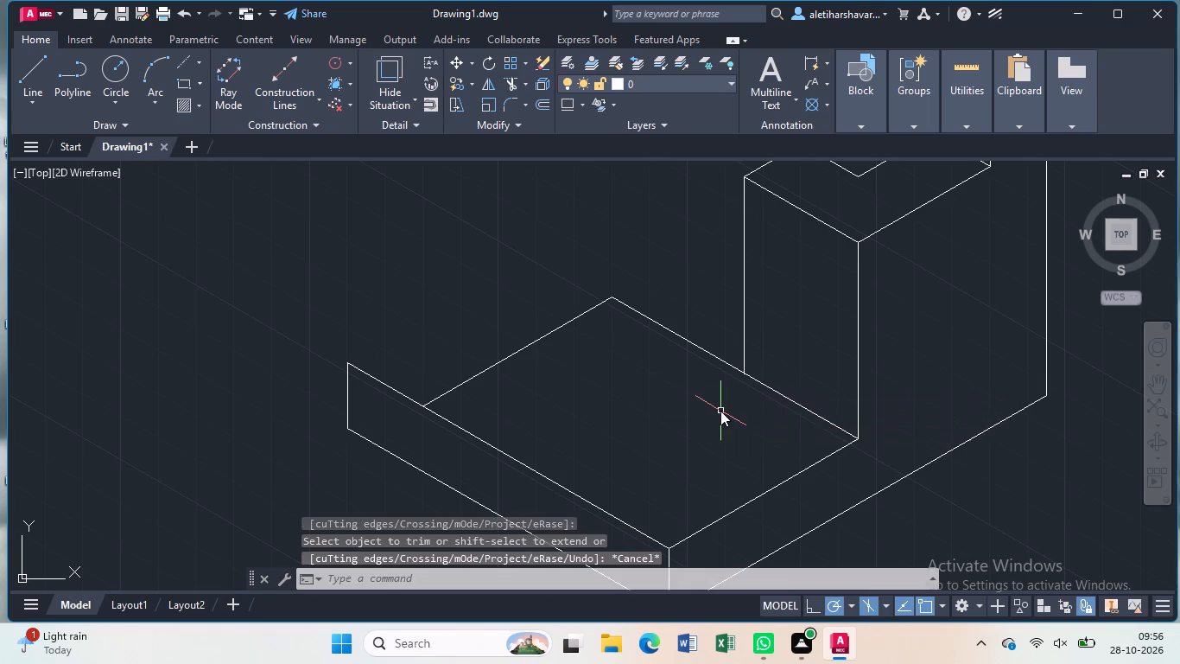
{"action": "key", "text": "Return"}
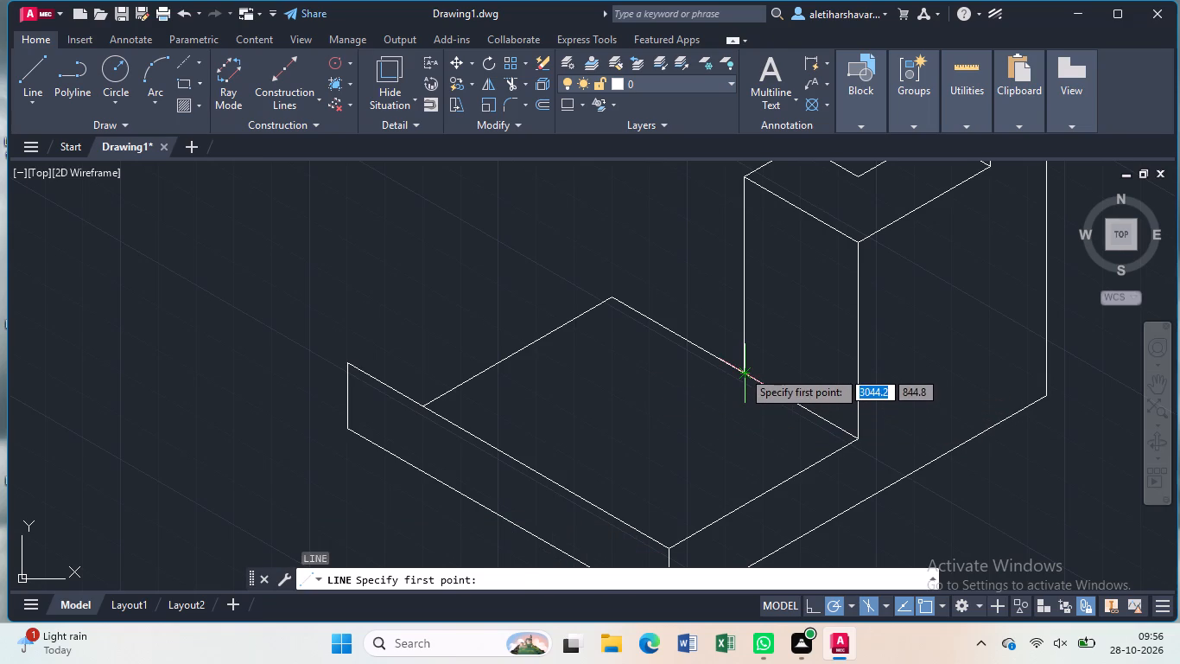
{"action": "left_click", "coordinate": [742, 370]}
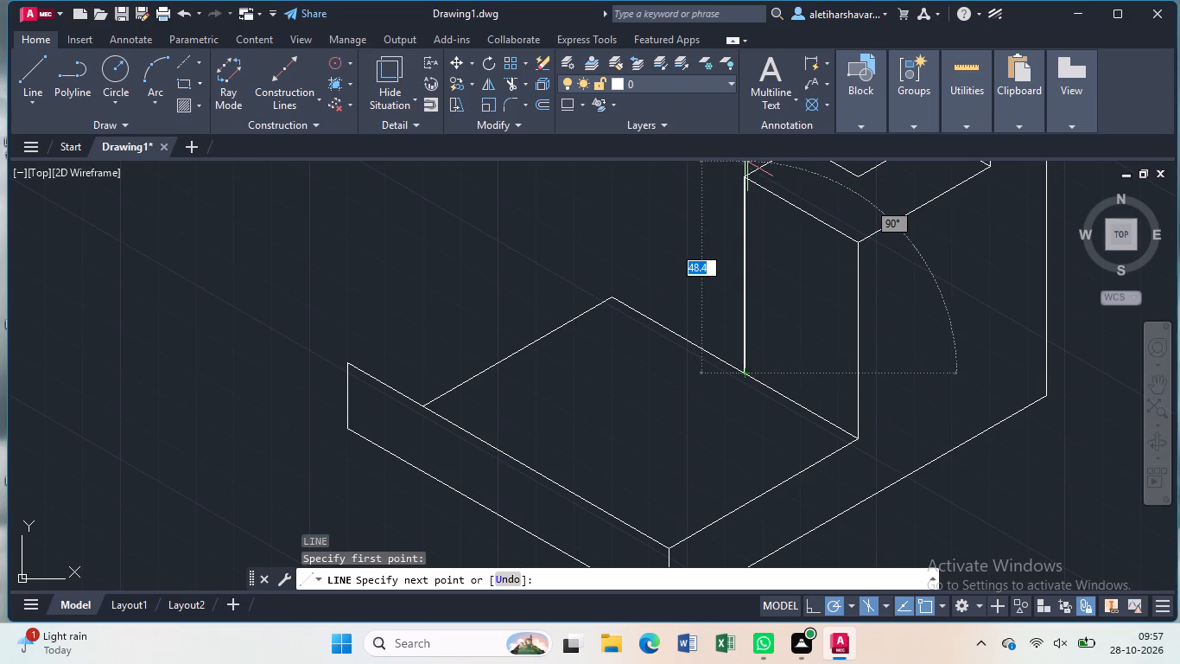
{"action": "type", "text": "25"}
{"action": "key", "text": "Return"}
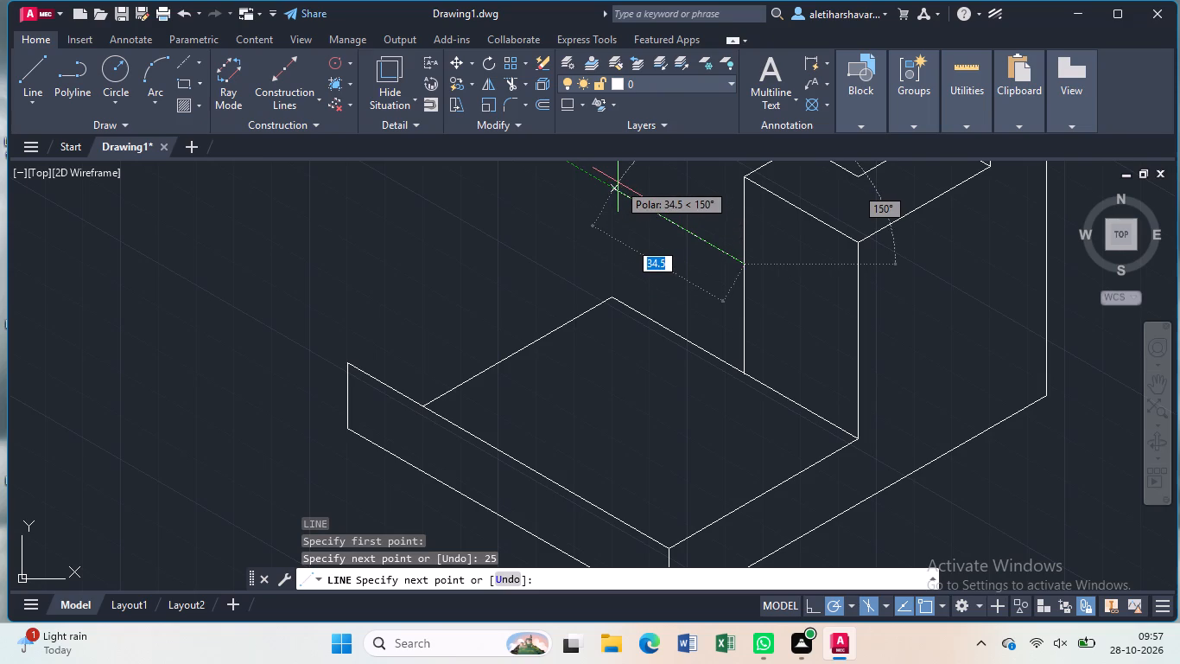
{"action": "key", "text": "2"}
{"action": "key", "text": "0"}
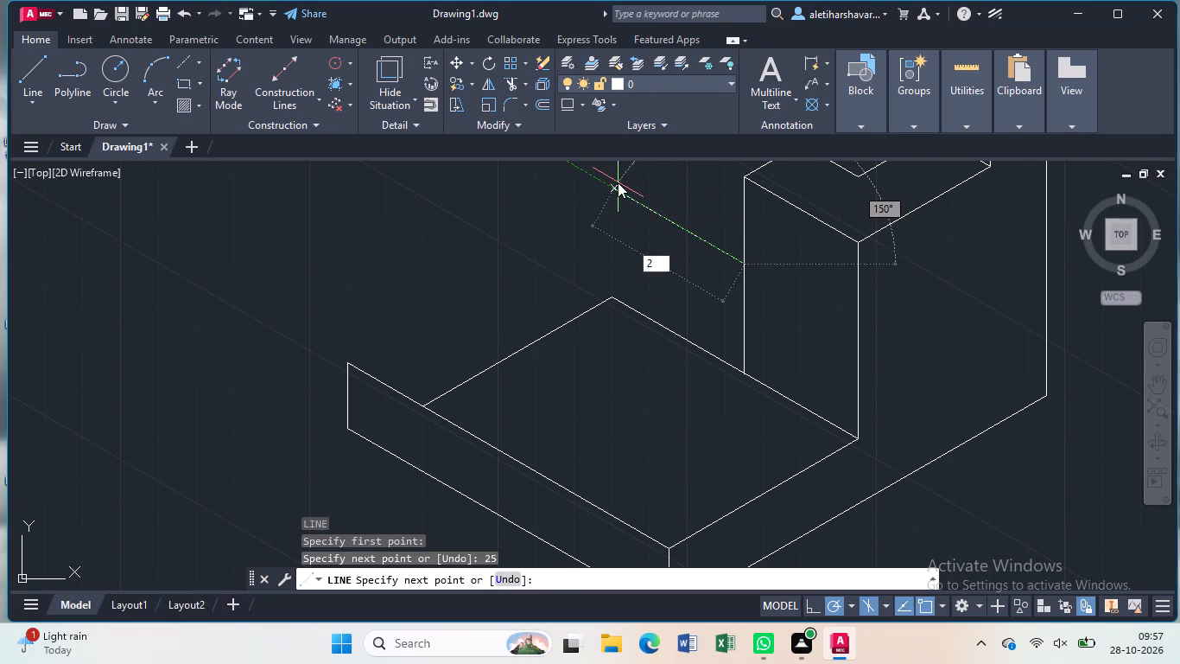
{"action": "key", "text": "Return"}
{"action": "key", "text": "Escape"}
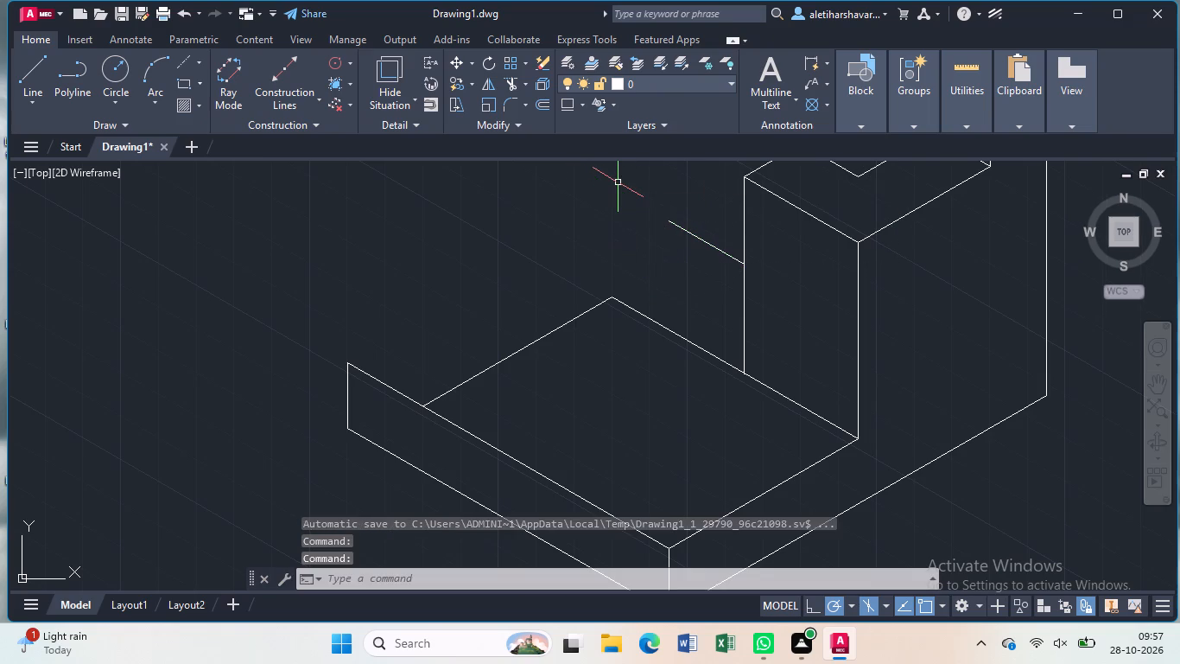
Trim away the overlapping vertical segments between the 20 mm line and the base's 65 mm edge.
{"action": "type", "text": "tr"}
{"action": "key", "text": "Return"}
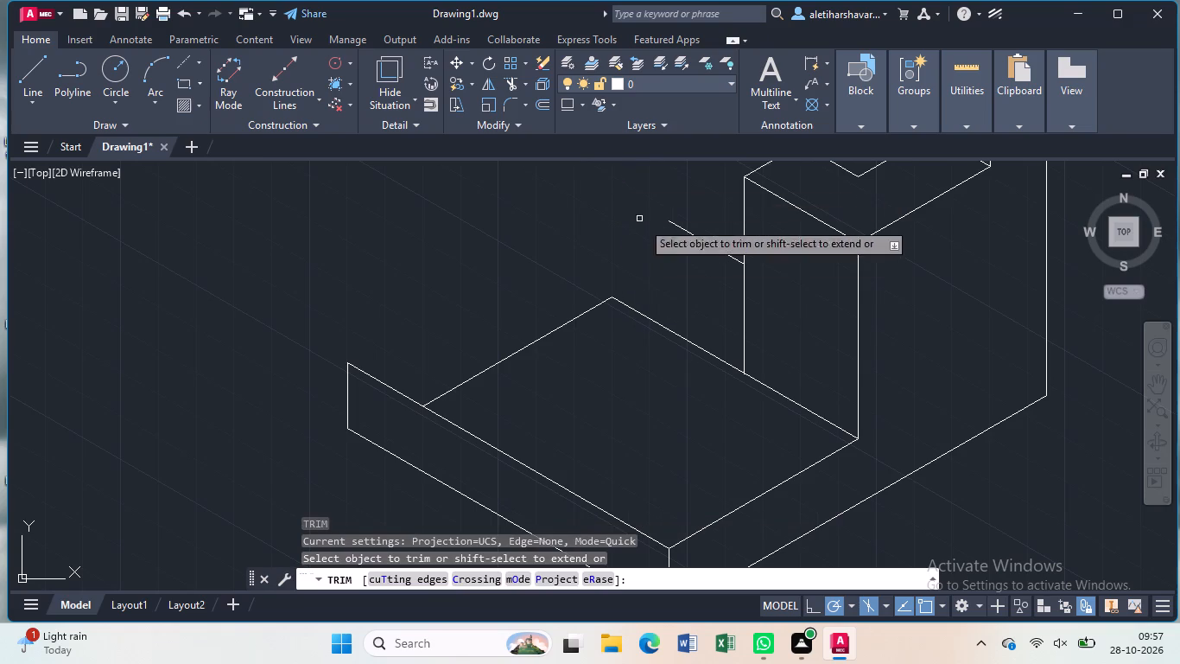
{"action": "left_click", "coordinate": [743, 280]}
{"action": "left_click", "coordinate": [743, 280]}
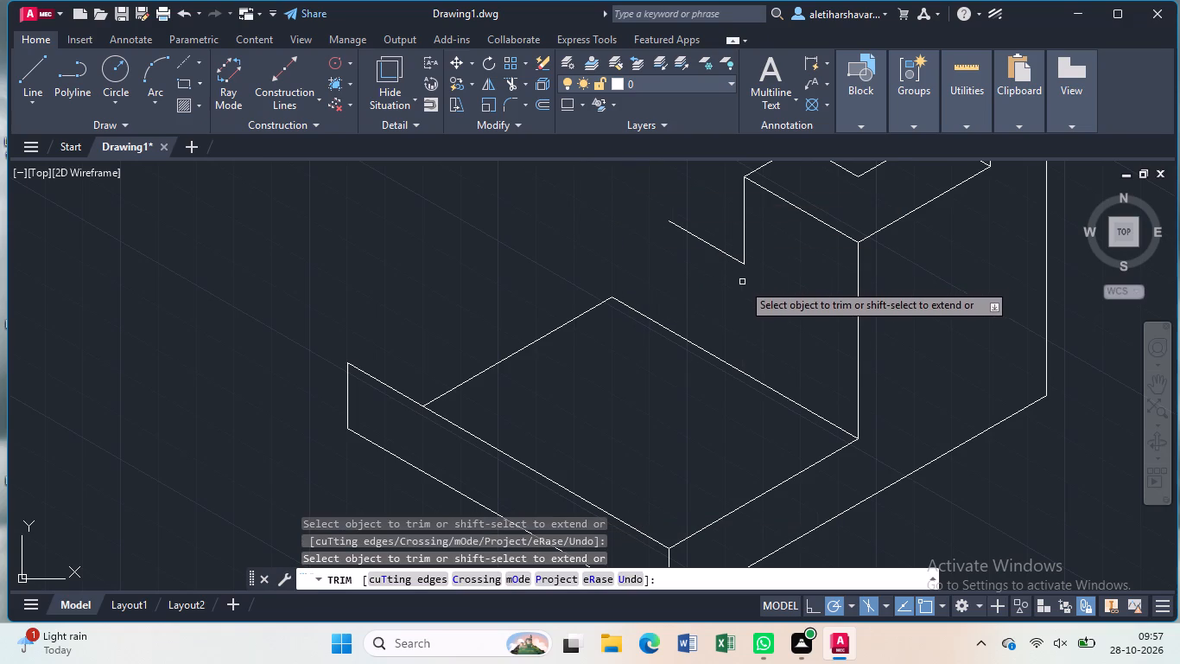
{"action": "scroll", "coordinate": [742, 284], "scroll_direction": "down", "scroll_amount": 2}
{"action": "middle_click_drag", "start_coordinate": [674, 257], "coordinate": [686, 277]}
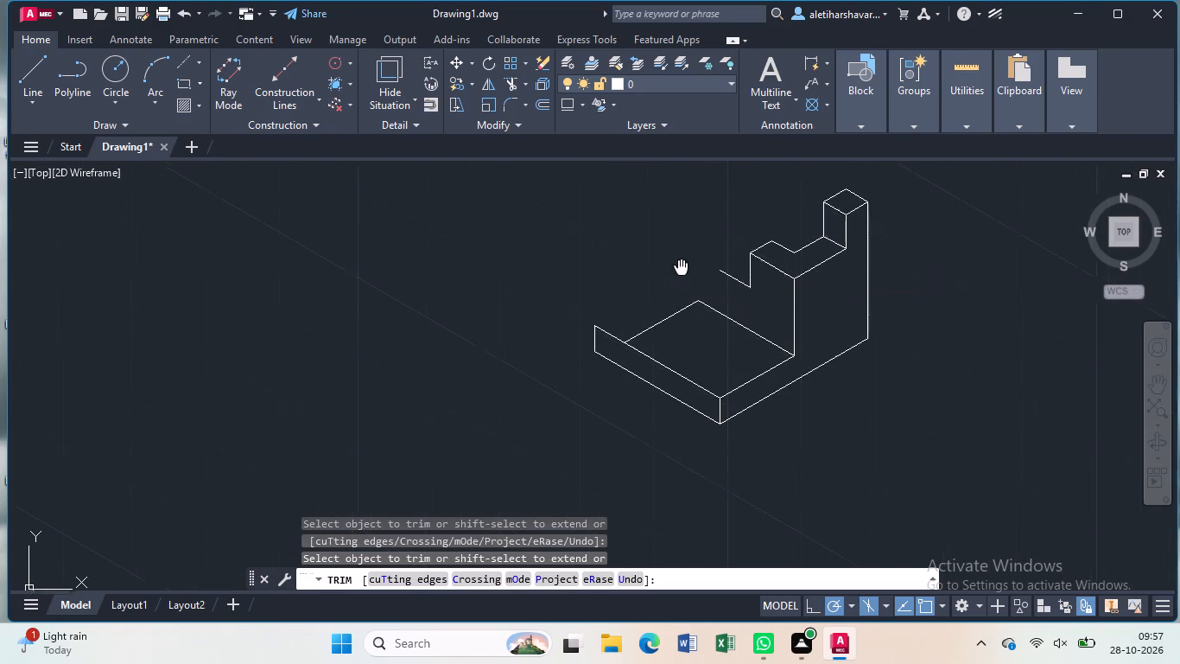
{"action": "middle_click_drag", "start_coordinate": [686, 277], "coordinate": [710, 313]}
{"action": "scroll", "coordinate": [704, 306], "scroll_direction": "up", "scroll_amount": 2}
{"action": "key", "text": "Escape"}
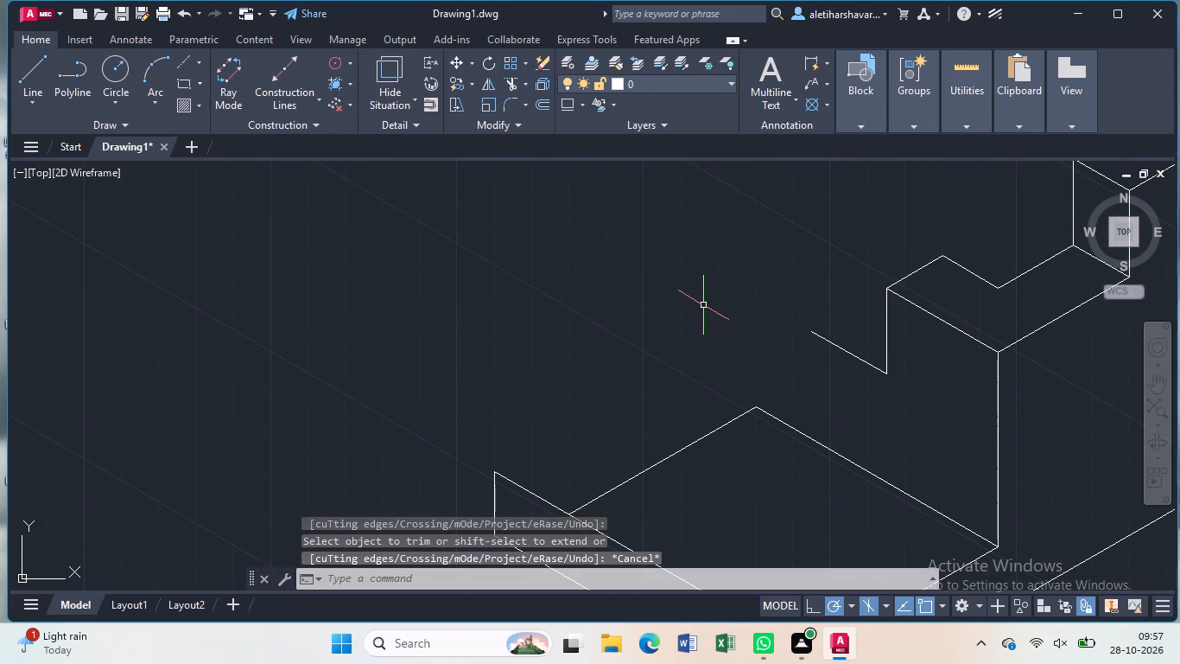
From the 20 mm line's free end, draw lines 60 mm up and 15 mm at 30°.
{"action": "key", "text": "l"}
{"action": "key", "text": "Return"}
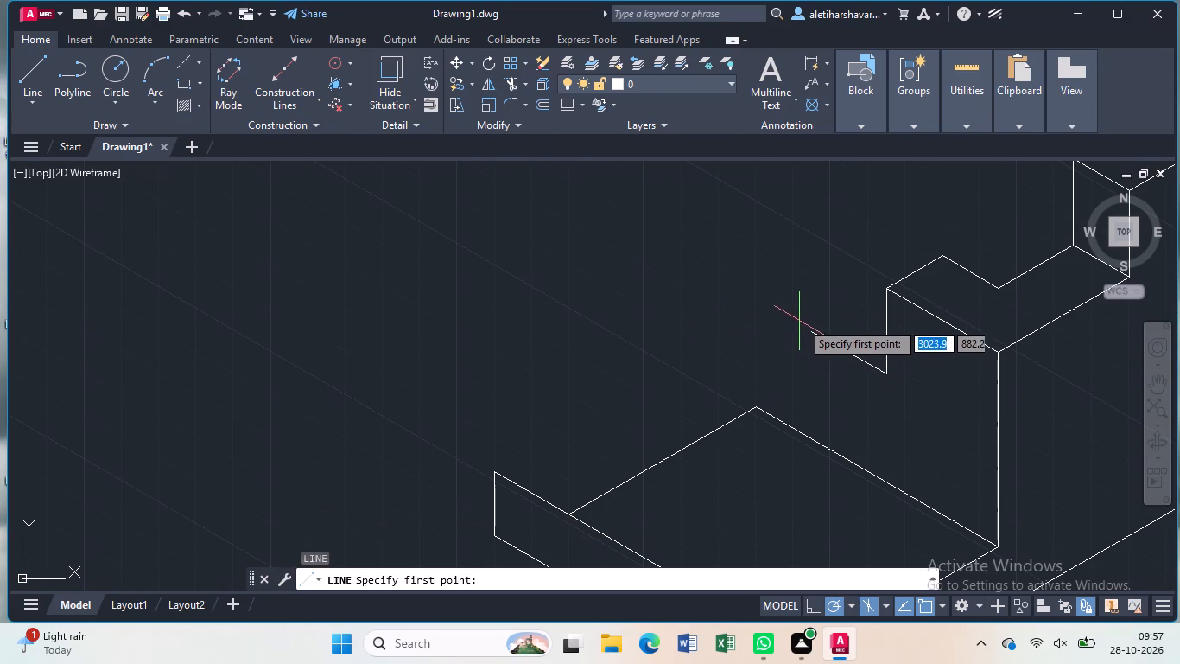
{"action": "left_click", "coordinate": [809, 331]}
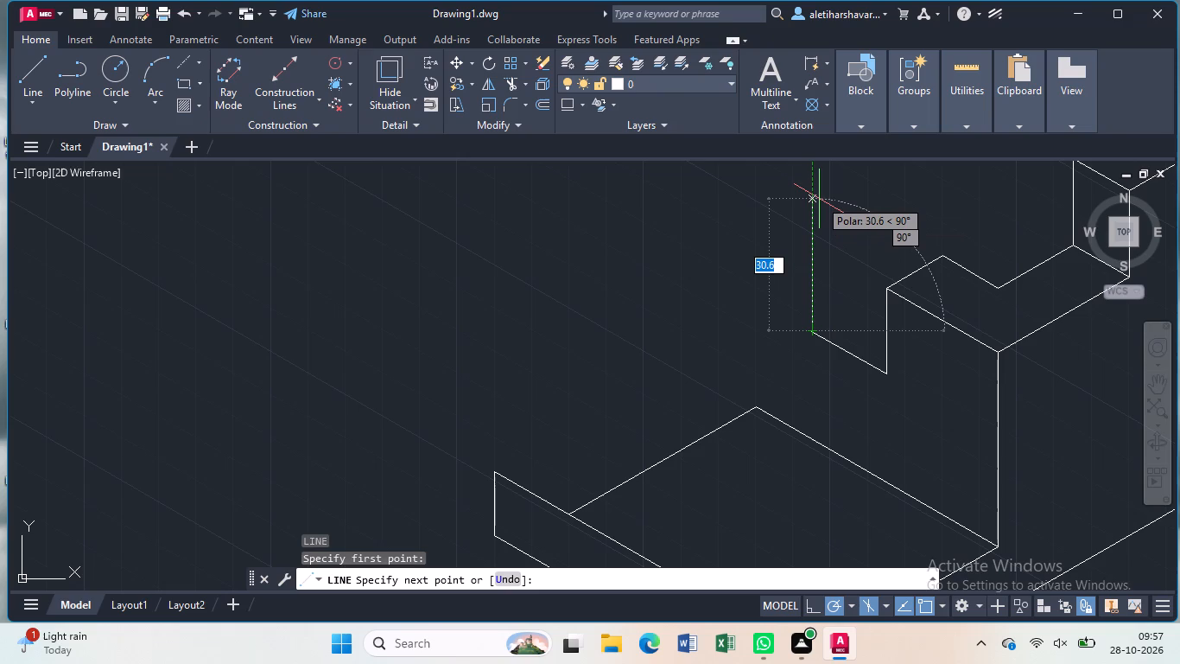
{"action": "type", "text": "60"}
{"action": "key", "text": "Return"}
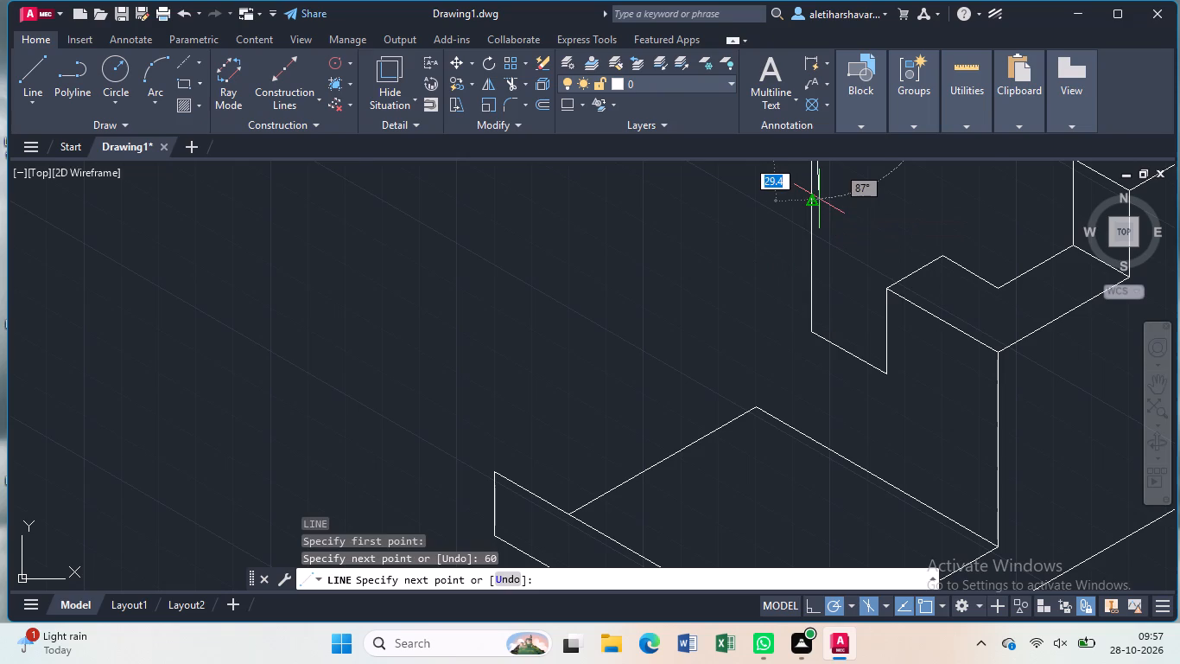
{"action": "scroll", "coordinate": [819, 199], "scroll_direction": "down", "scroll_amount": 3}
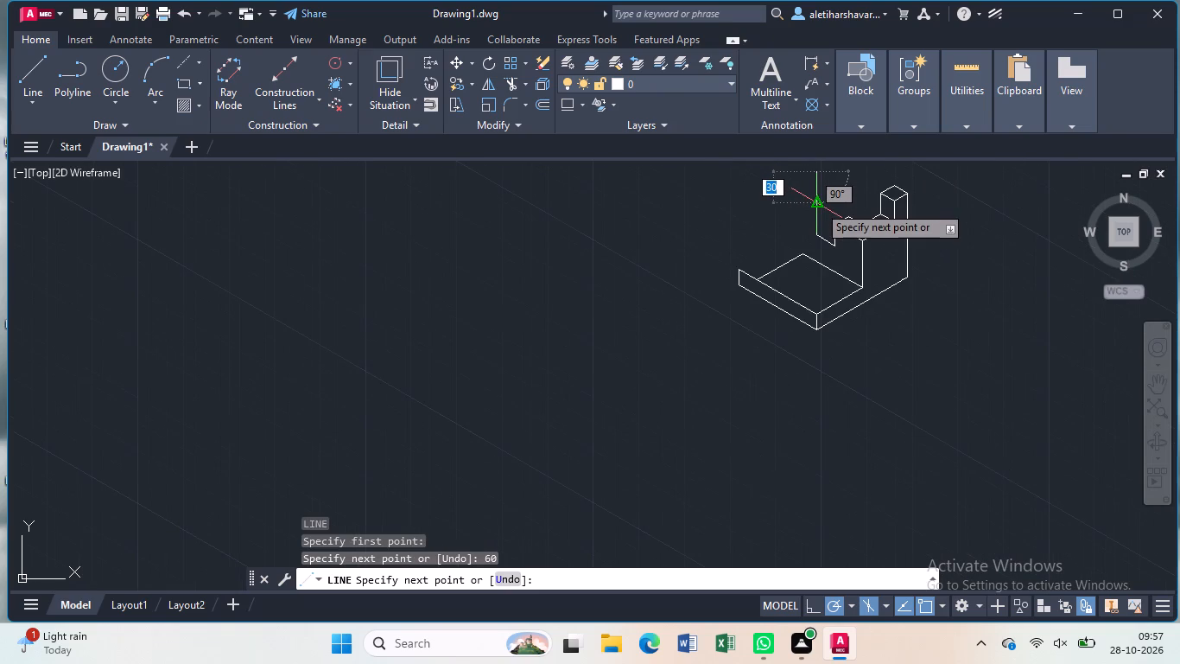
{"action": "middle_click_drag", "start_coordinate": [818, 208], "coordinate": [797, 379]}
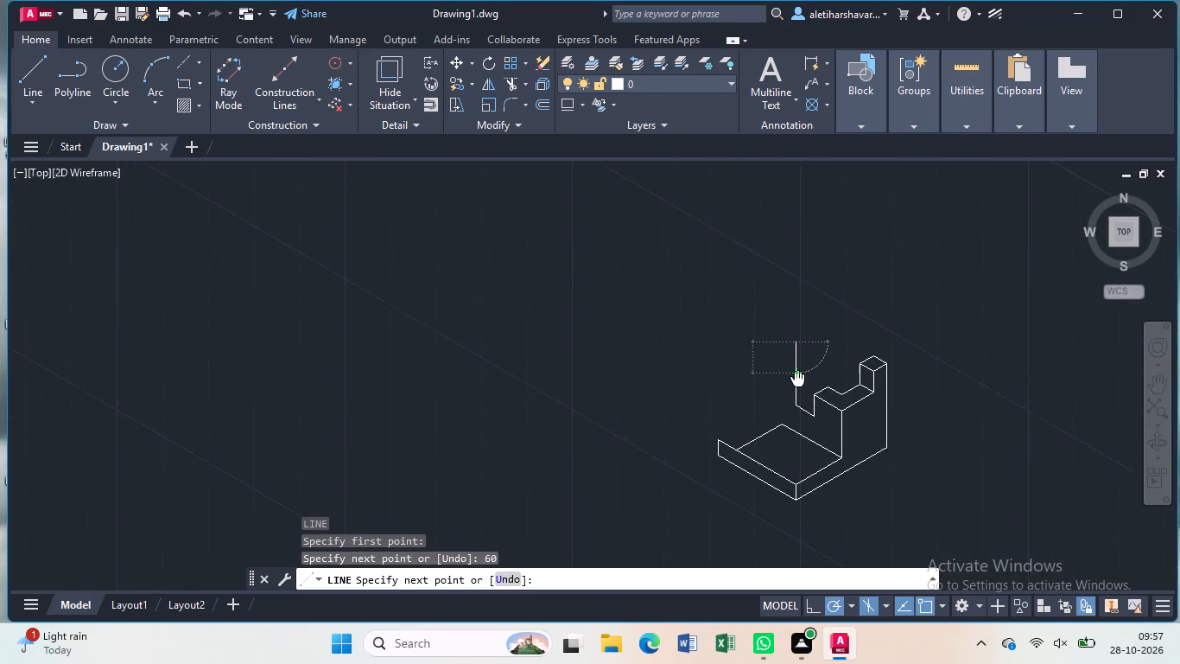
{"action": "middle_click_drag", "start_coordinate": [797, 379], "coordinate": [796, 395]}
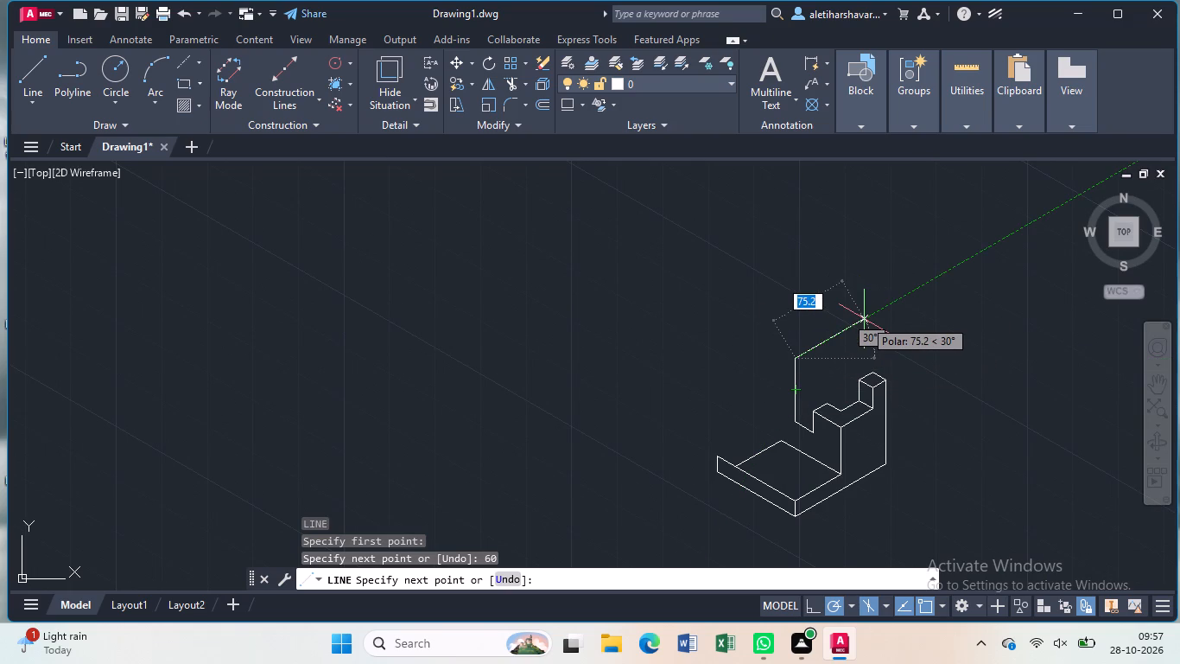
{"action": "key", "text": "1"}
{"action": "key", "text": "5"}
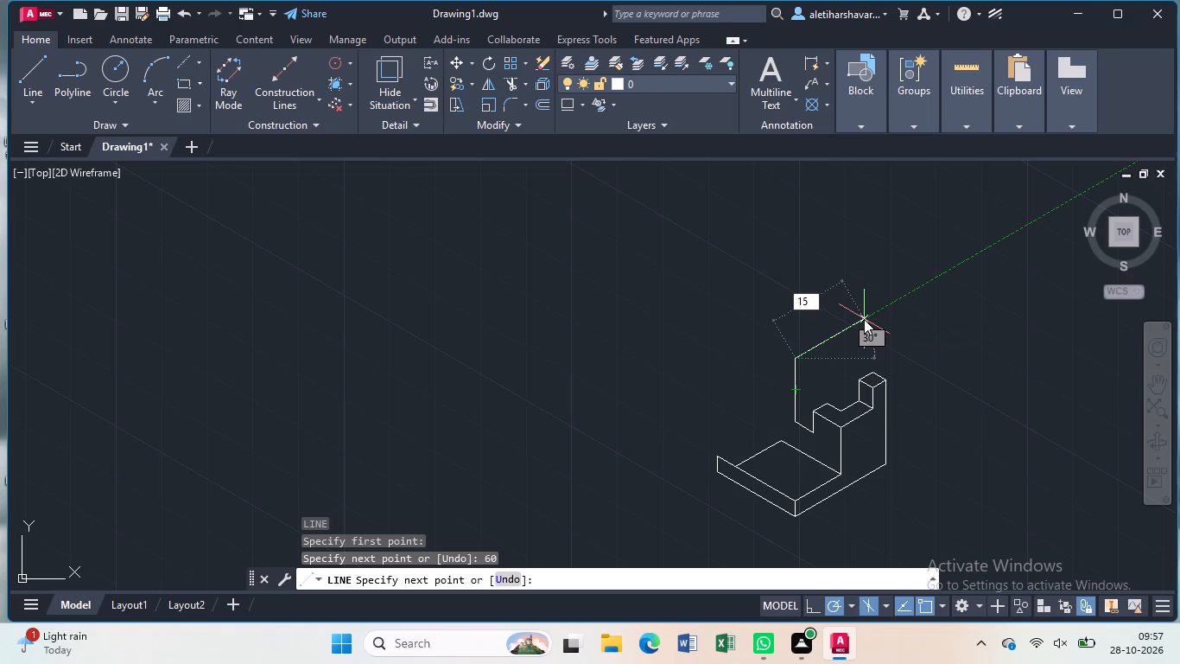
{"action": "key", "text": "Return"}
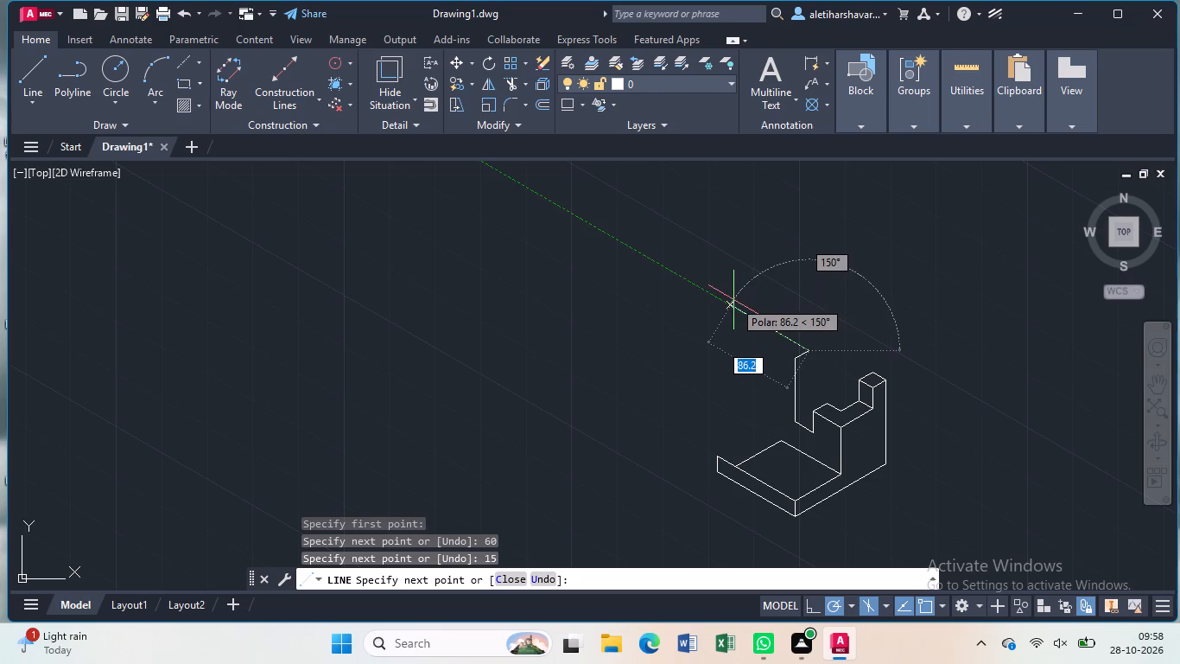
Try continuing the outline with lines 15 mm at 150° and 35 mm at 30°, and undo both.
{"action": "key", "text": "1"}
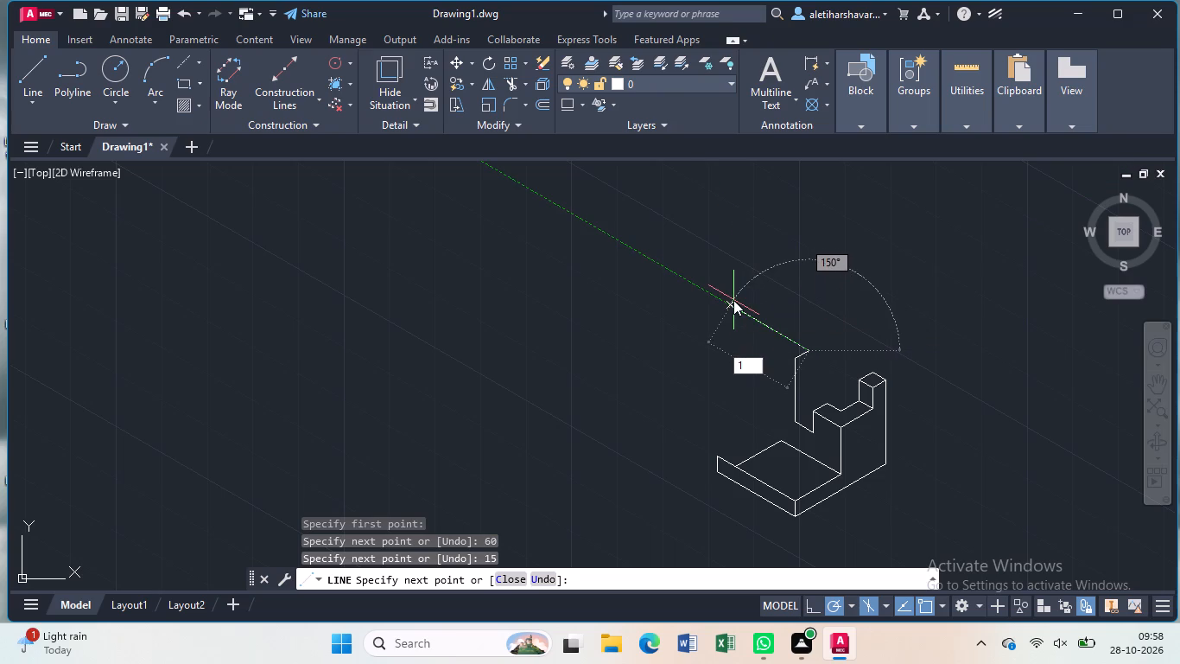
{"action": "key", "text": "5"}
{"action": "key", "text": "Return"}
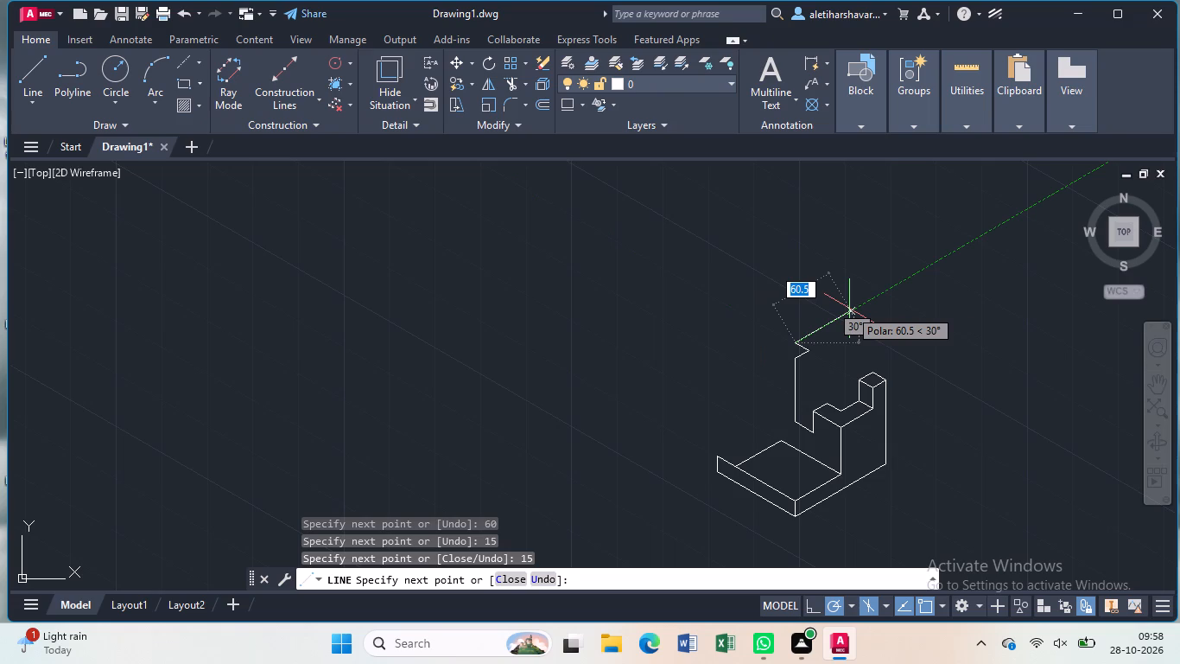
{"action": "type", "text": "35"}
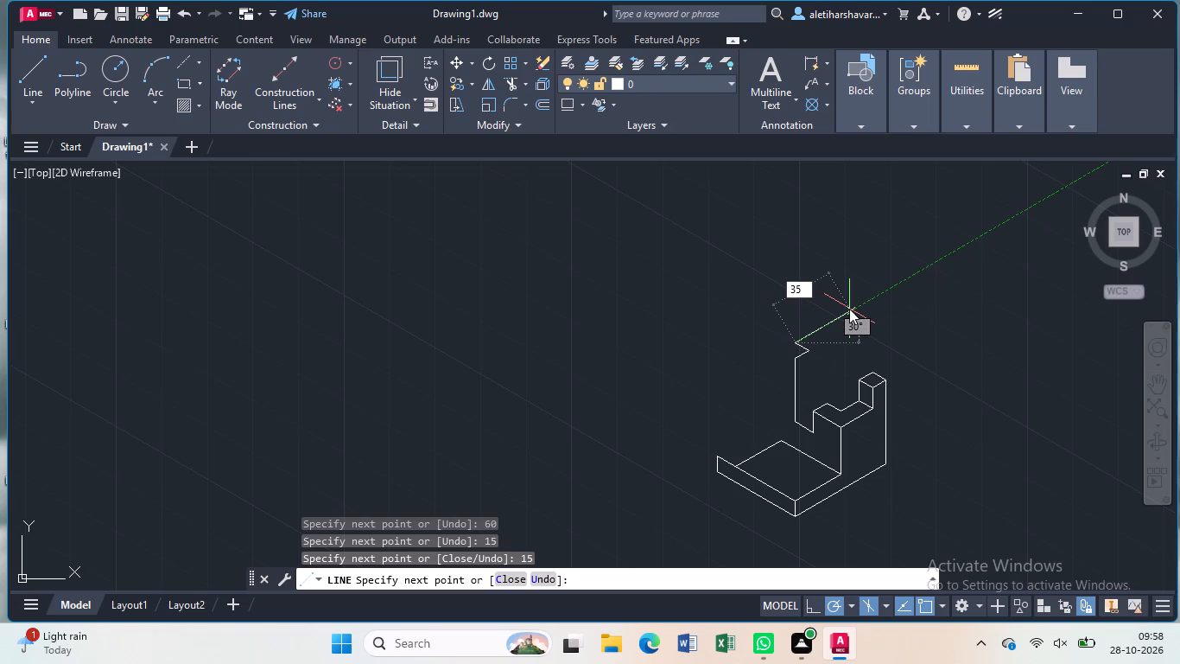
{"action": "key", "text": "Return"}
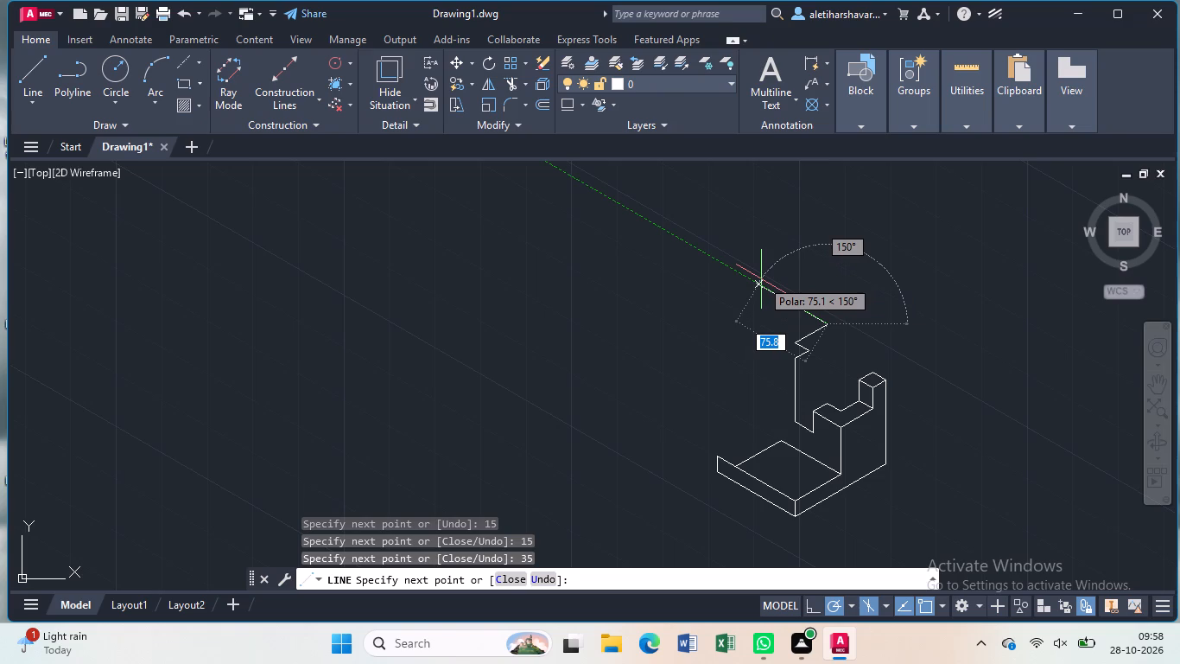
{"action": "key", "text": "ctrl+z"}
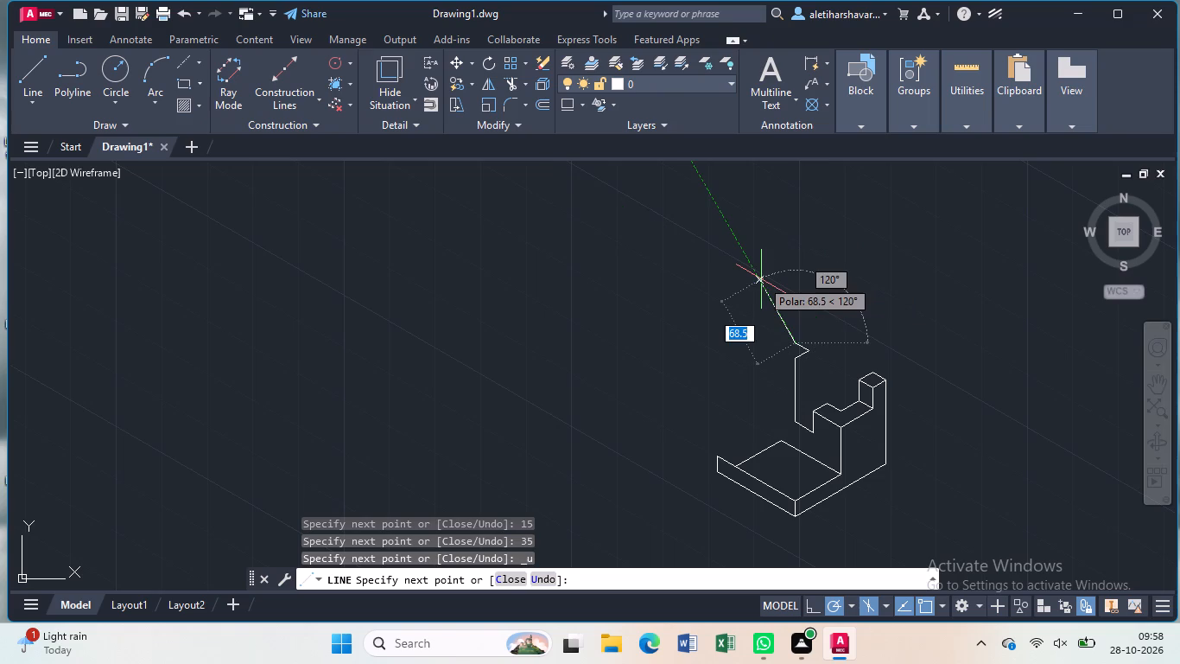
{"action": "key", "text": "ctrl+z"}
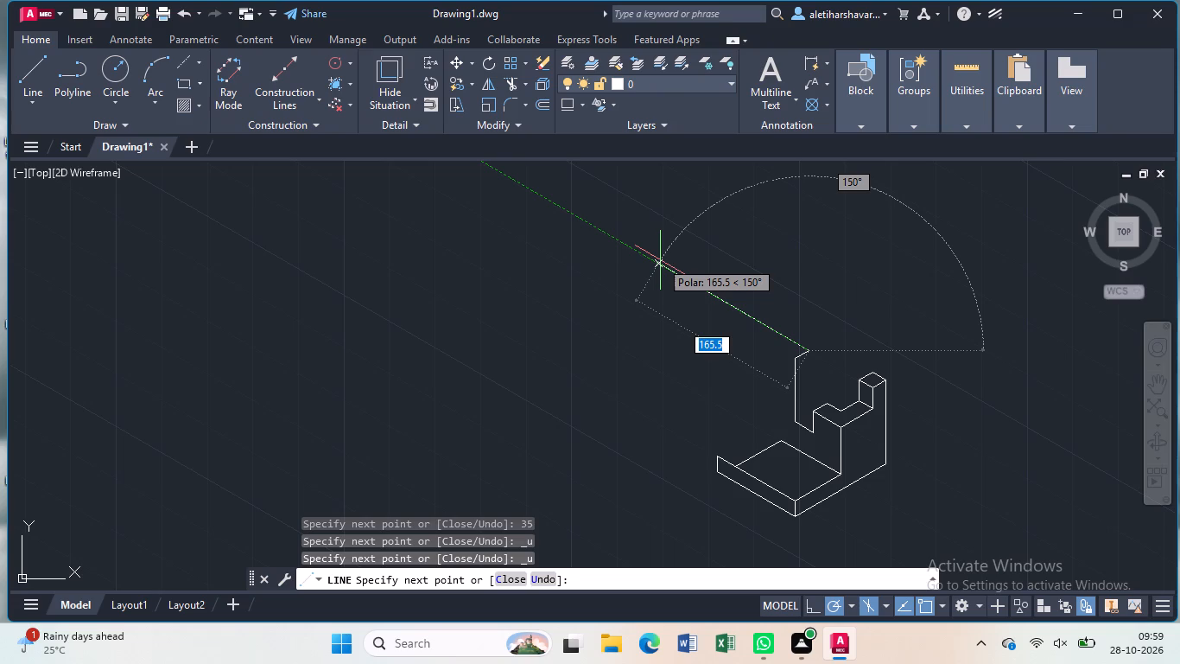
Complete the top face with lines 20 mm at 150°, 35 mm at 30°, 15 mm at 150° and 50 mm at 210°, closing at the 60 mm vertical.
{"action": "key", "text": "2"}
{"action": "key", "text": "0"}
{"action": "key", "text": "Return"}
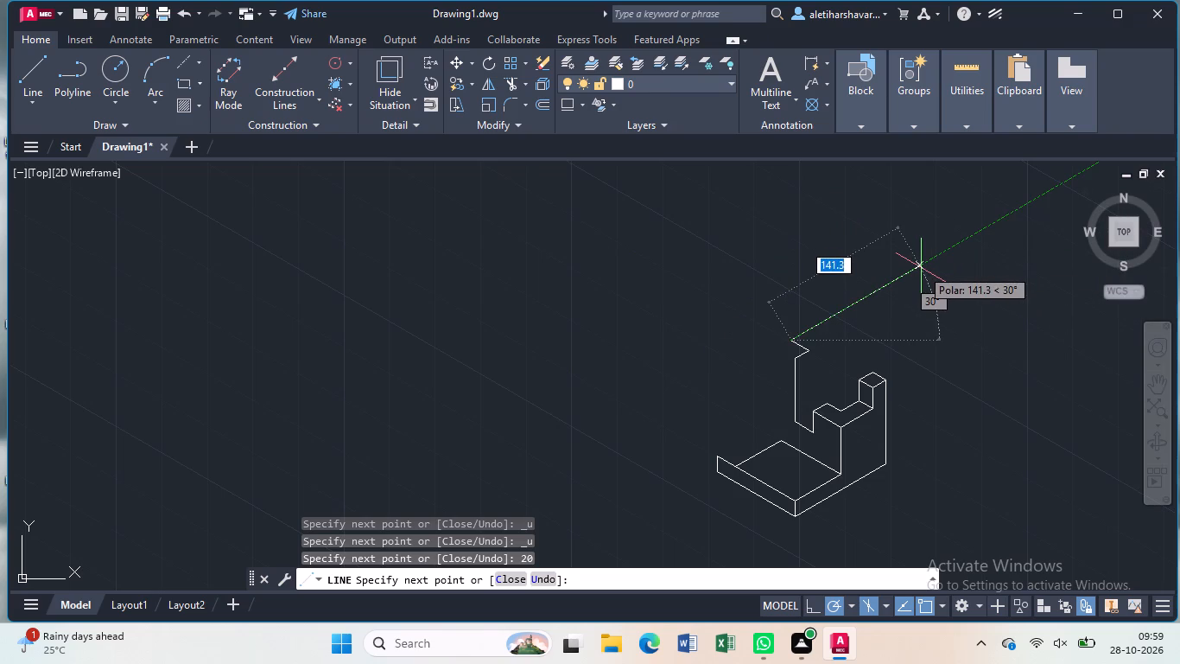
{"action": "type", "text": "35"}
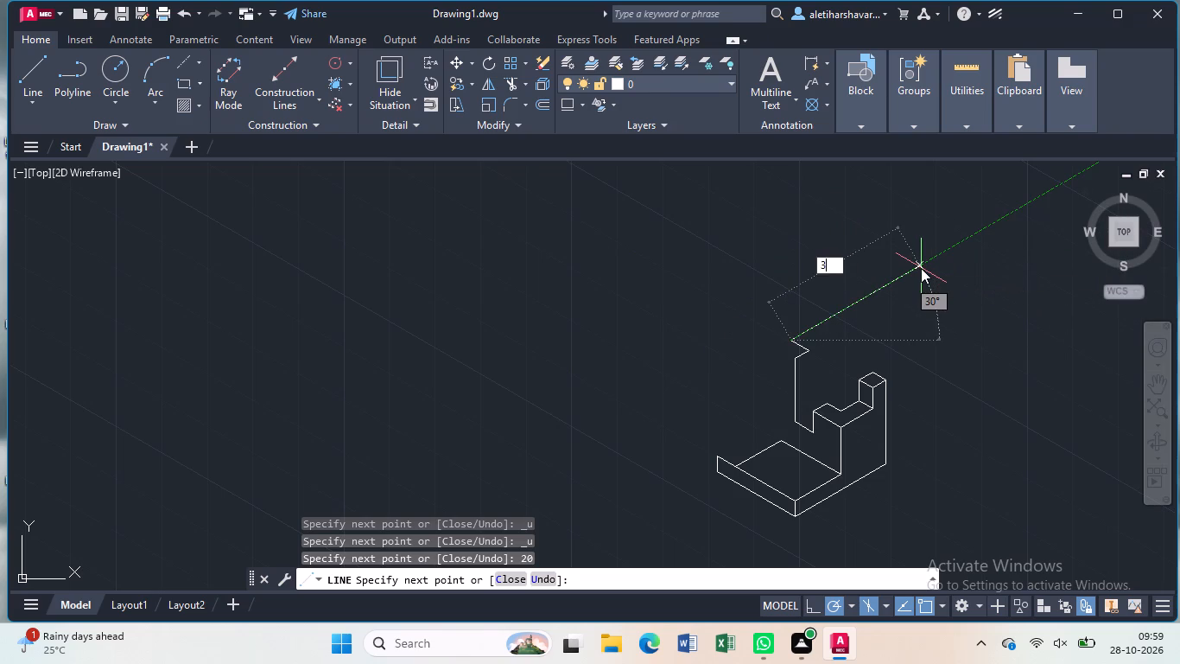
{"action": "key", "text": "Return"}
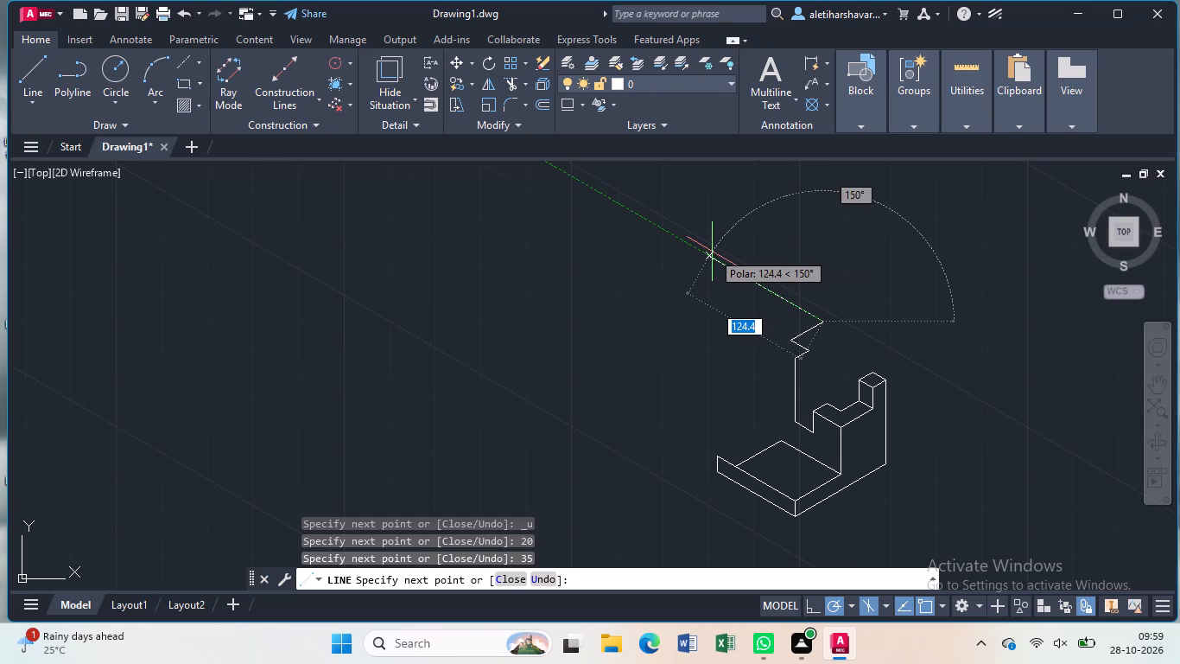
{"action": "type", "text": "15"}
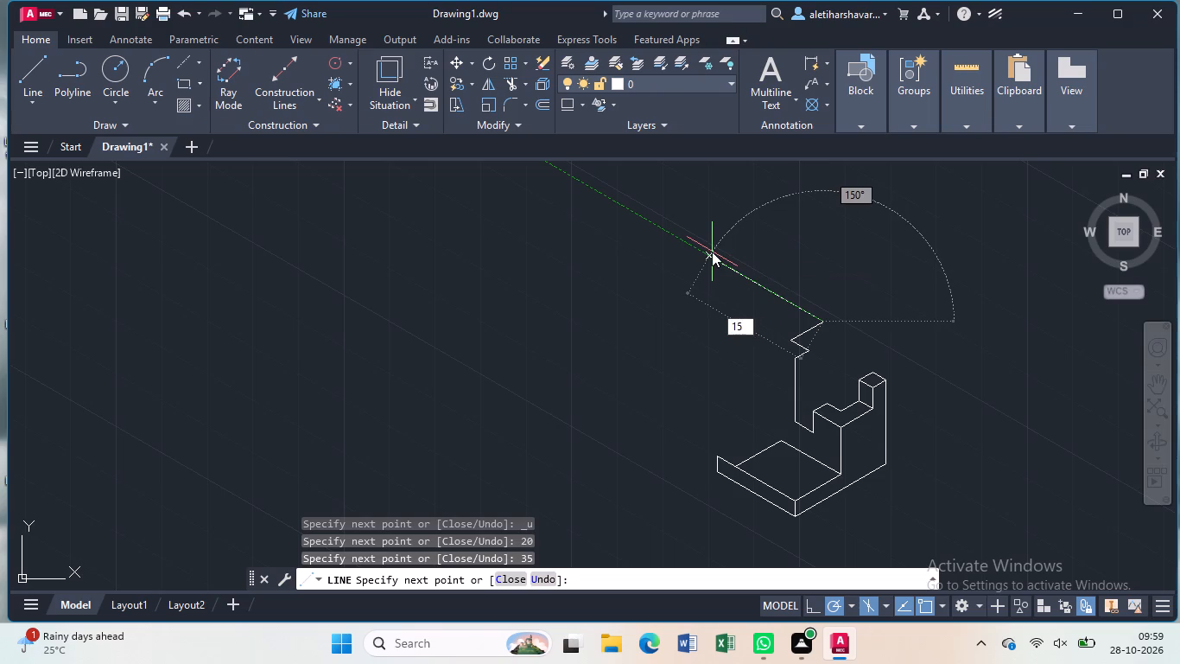
{"action": "key", "text": "Return"}
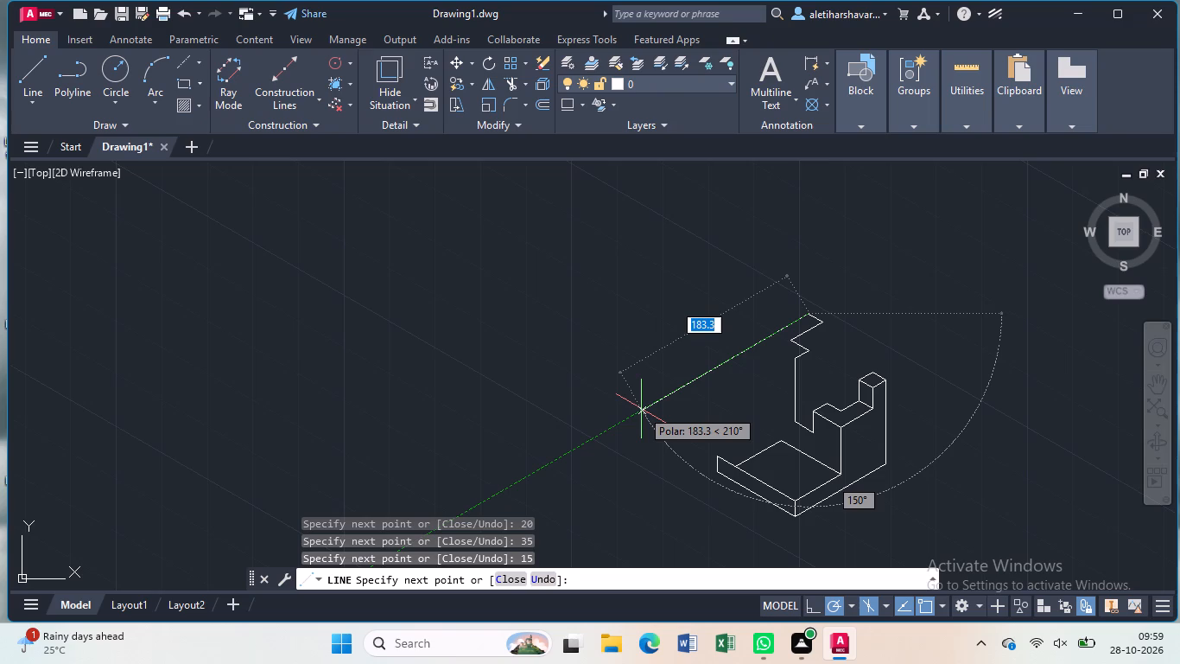
{"action": "key", "text": "5"}
{"action": "key", "text": "0"}
{"action": "key", "text": "Return"}
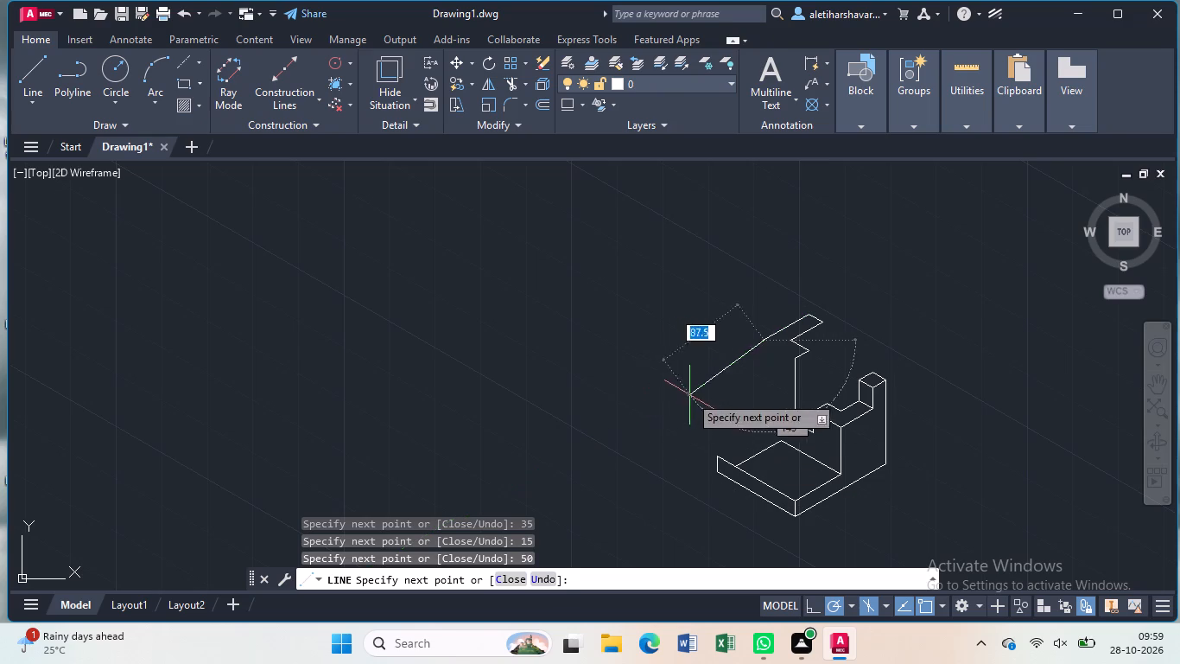
{"action": "left_click", "coordinate": [793, 360]}
{"action": "key", "text": "Escape"}
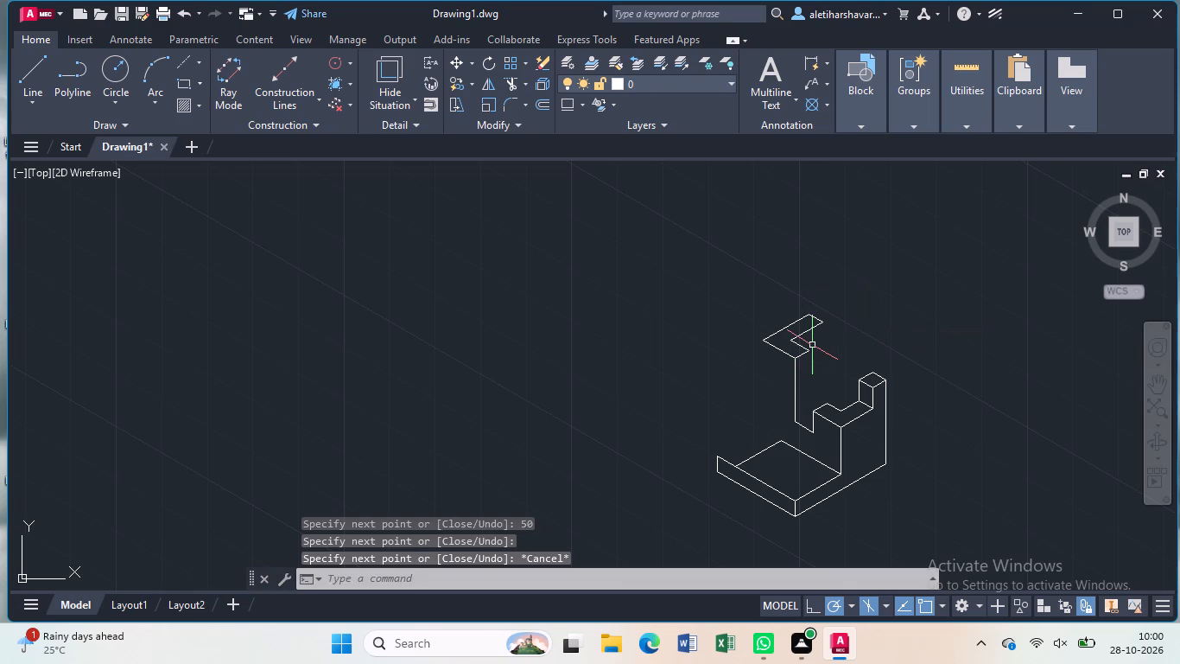
Draw a vertical down from the top face's corner beside the 60 mm vertical and trim its overhang below the lower 20 mm edge.
{"action": "key", "text": "l"}
{"action": "key", "text": "Return"}
{"action": "left_click", "coordinate": [809, 351]}
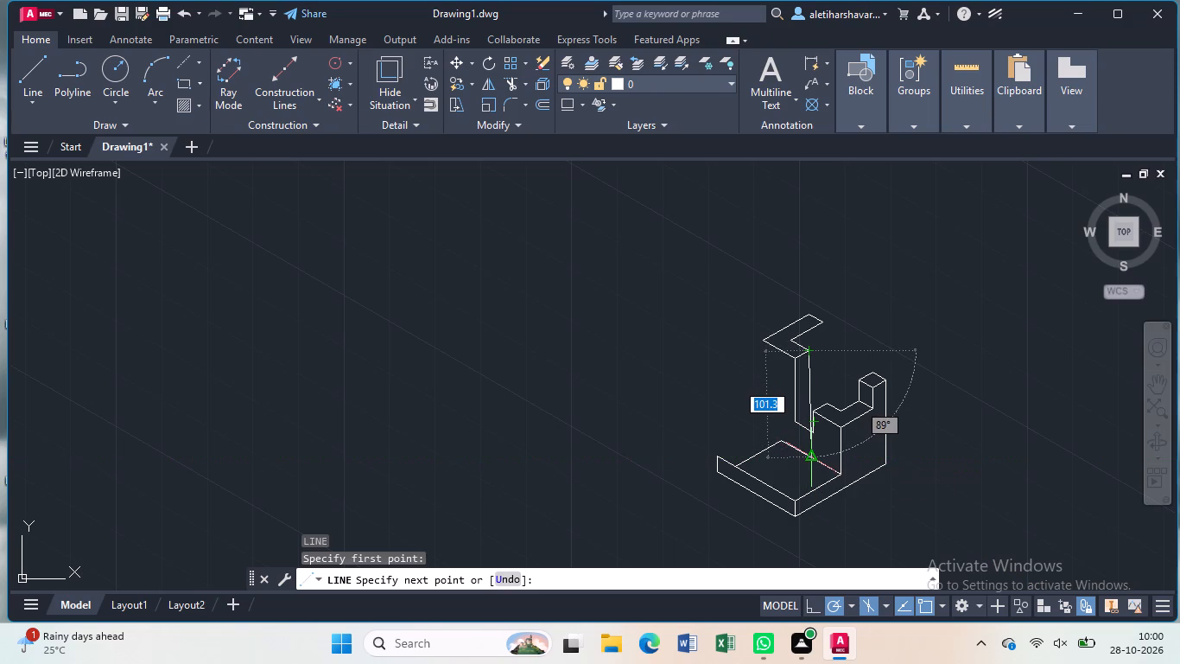
{"action": "scroll", "coordinate": [811, 460], "scroll_direction": "up", "scroll_amount": 2}
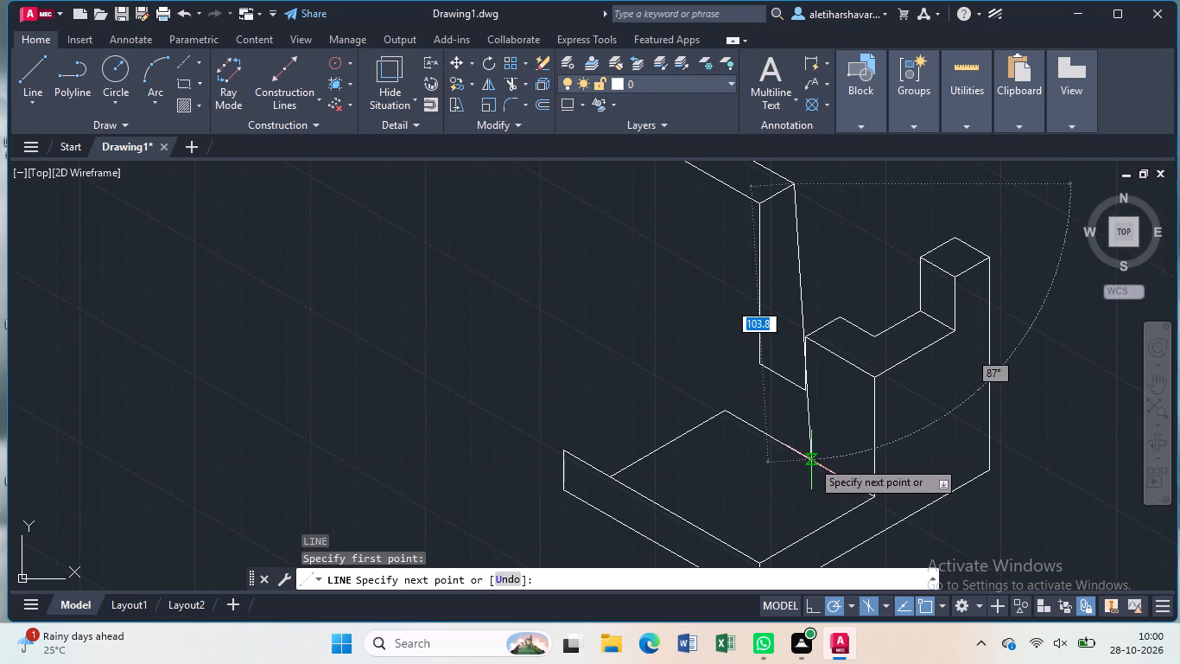
{"action": "left_click", "coordinate": [795, 425]}
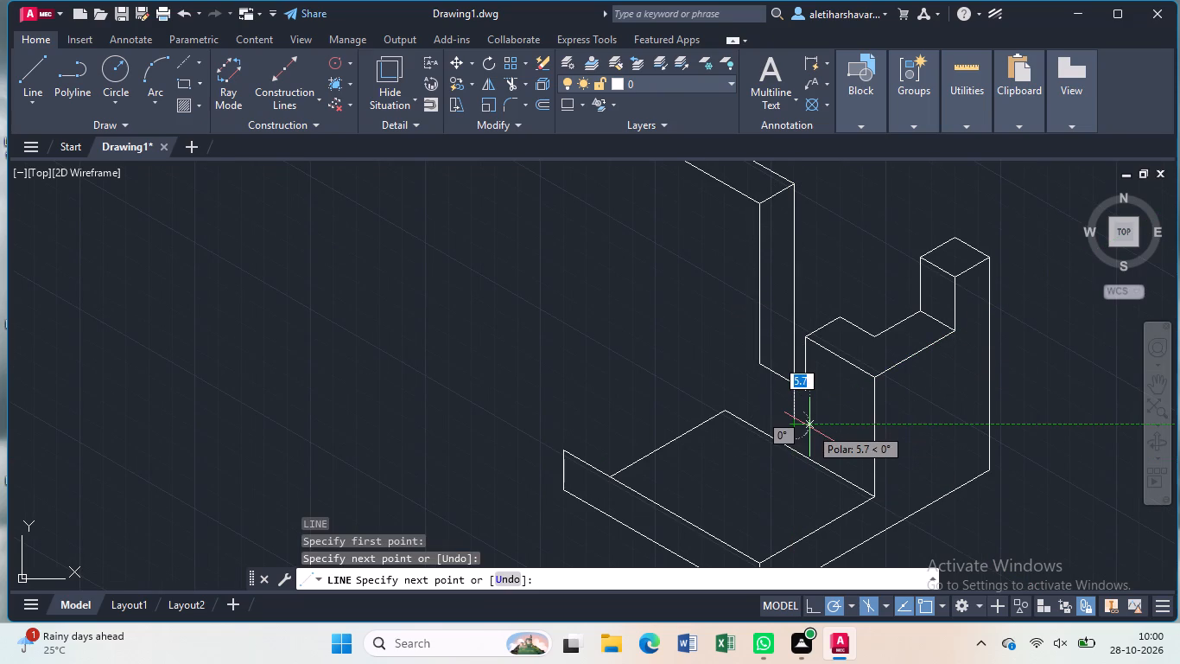
{"action": "key", "text": "Escape"}
{"action": "type", "text": "tr"}
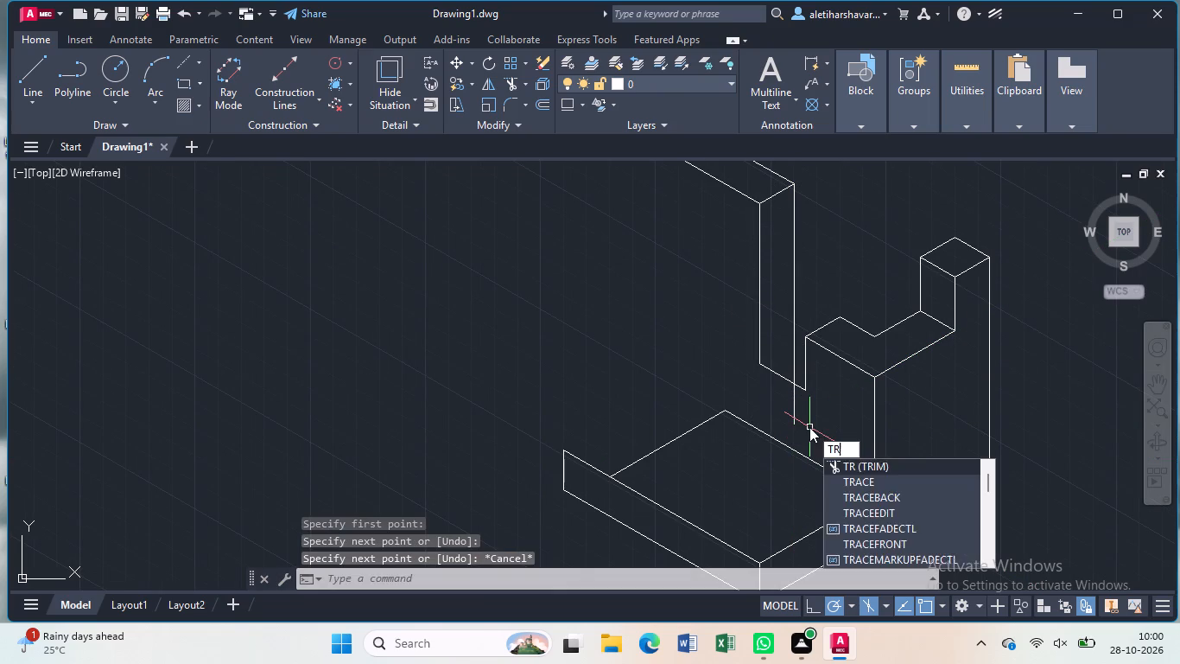
{"action": "key", "text": "Return"}
{"action": "left_click", "coordinate": [794, 406]}
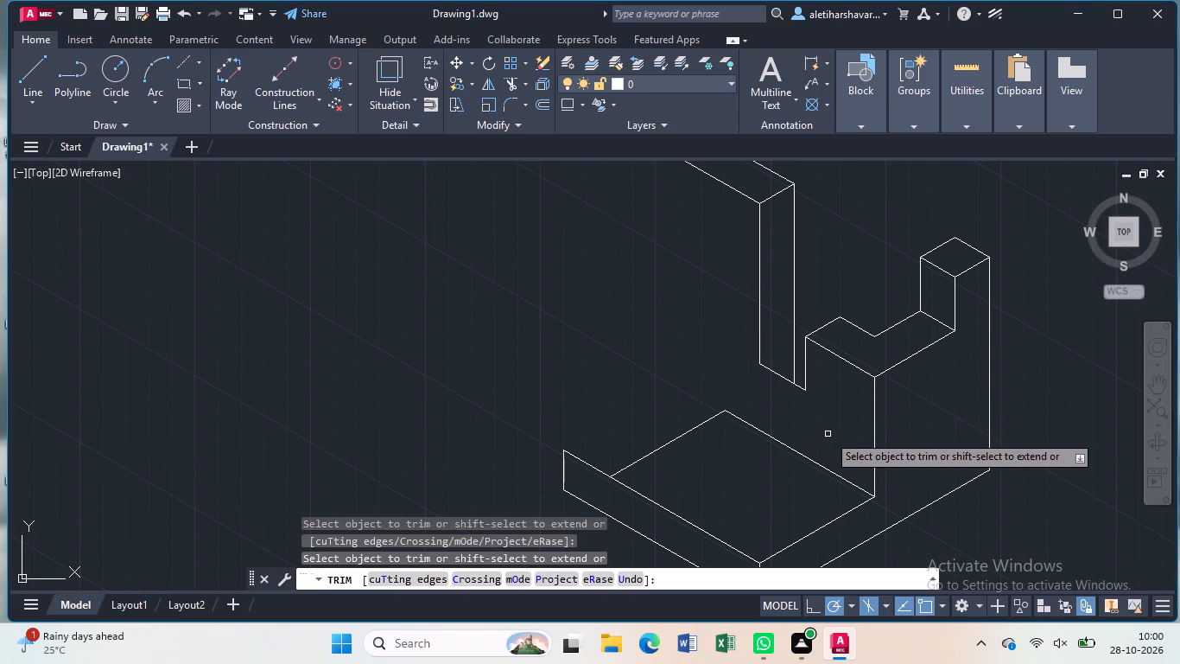
{"action": "key", "text": "Escape"}
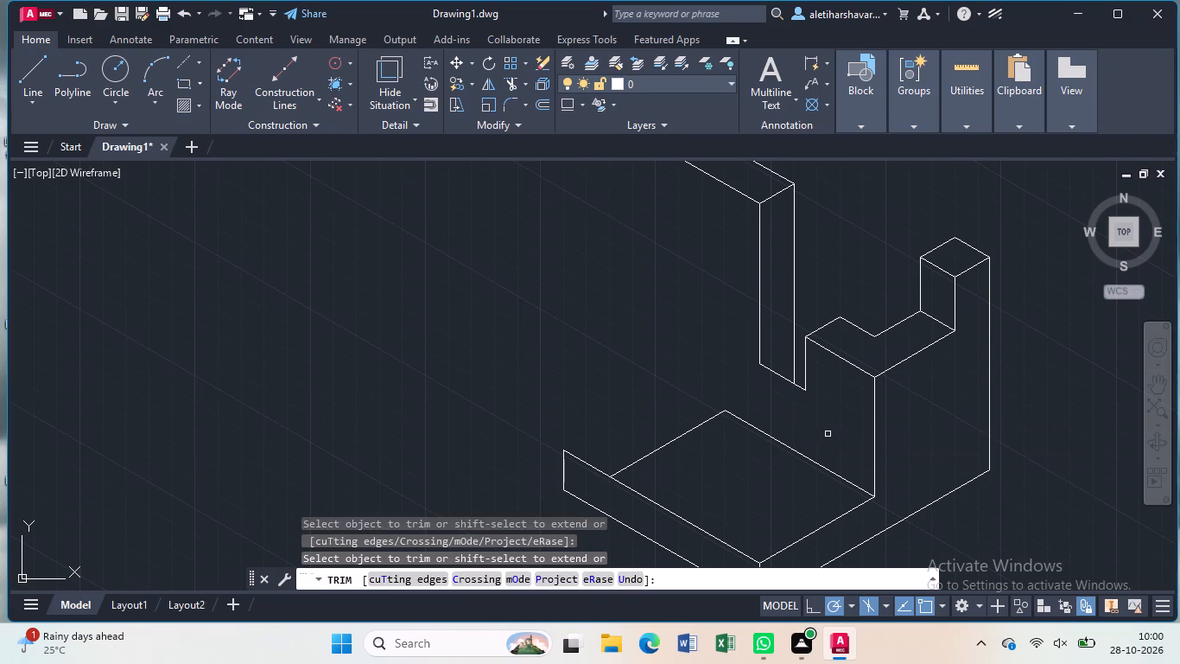
Draw a 30° line from the 60 mm vertical's lower end, trimming it and the second vertical at their intersection and deleting the leftover piece.
{"action": "key", "text": "l"}
{"action": "key", "text": "Return"}
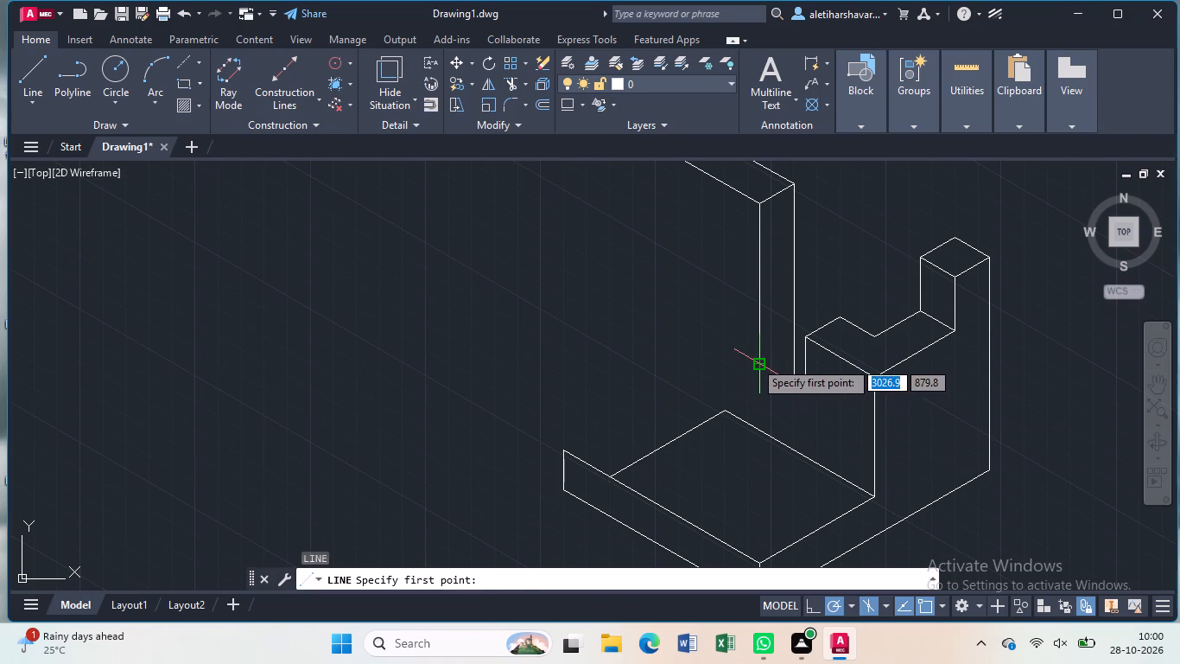
{"action": "left_click", "coordinate": [754, 361]}
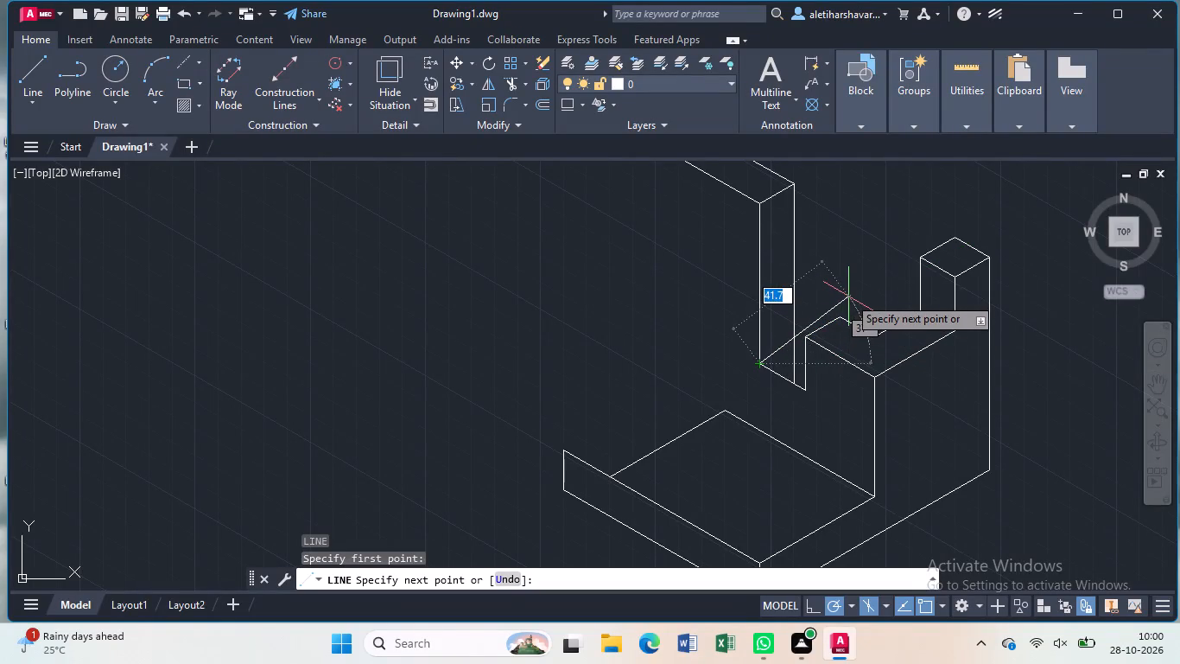
{"action": "left_click", "coordinate": [850, 302]}
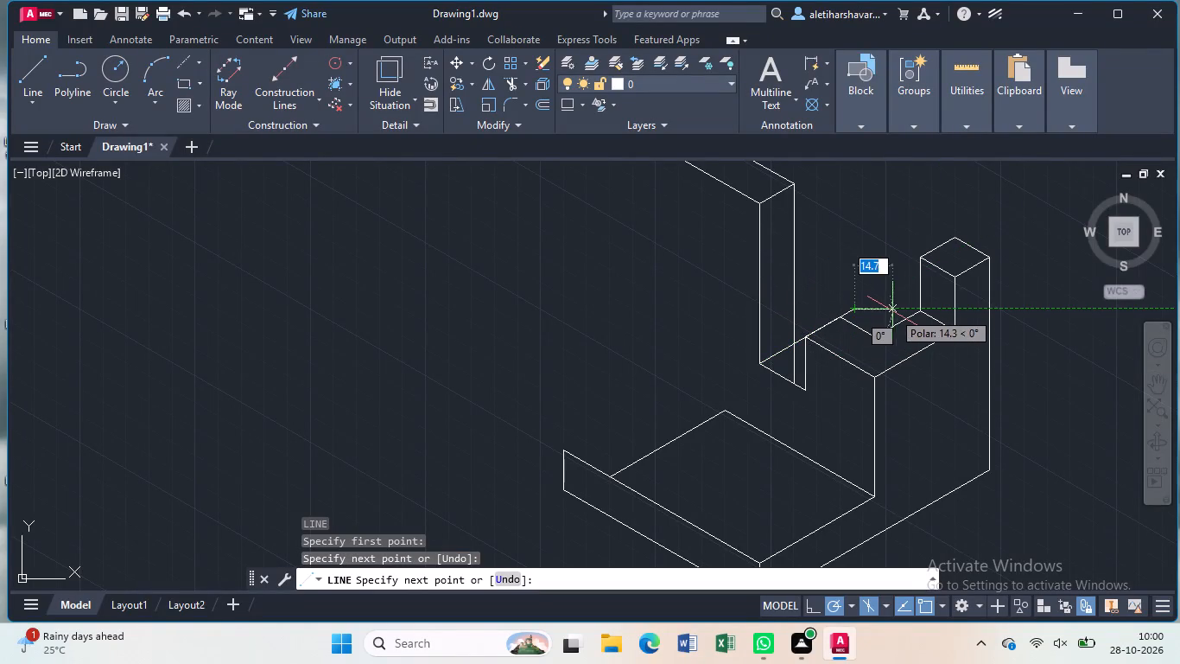
{"action": "key", "text": "Escape"}
{"action": "type", "text": "tr"}
{"action": "key", "text": "Return"}
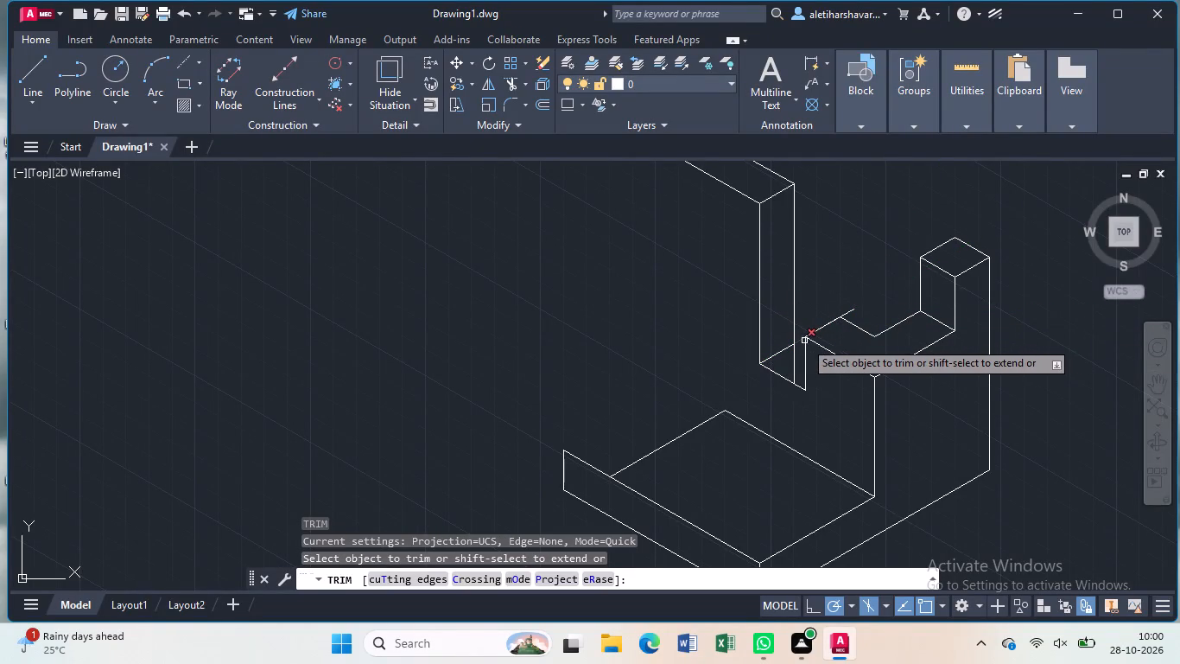
{"action": "left_click", "coordinate": [797, 339]}
{"action": "left_click", "coordinate": [794, 356]}
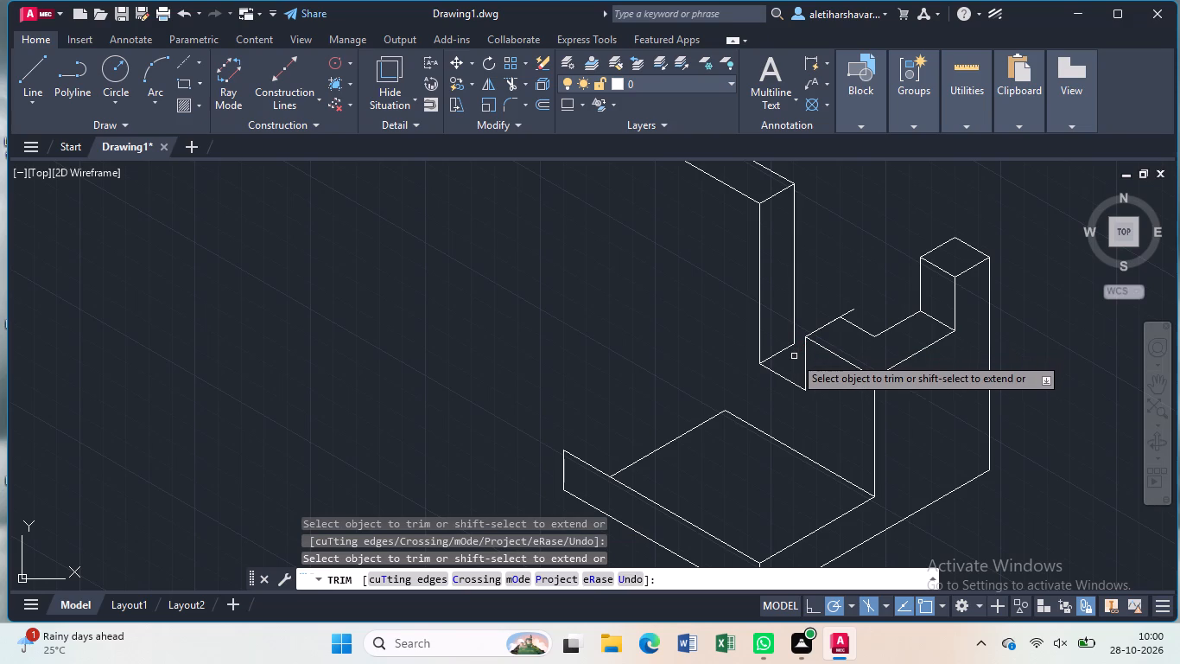
{"action": "key", "text": "Escape"}
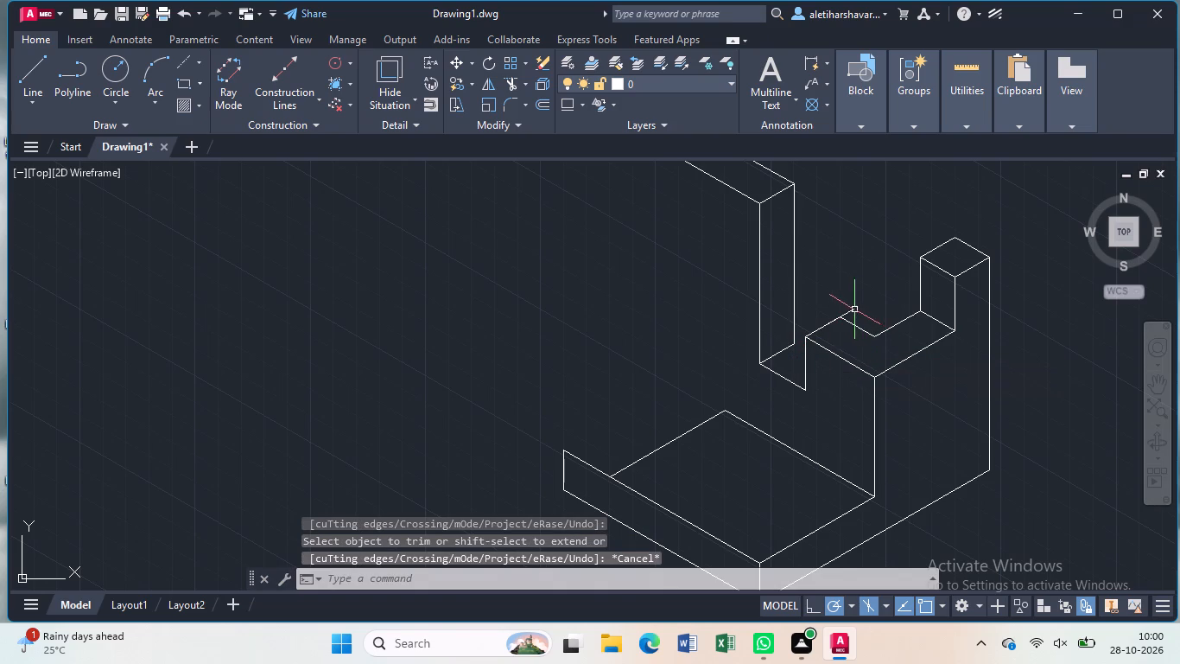
{"action": "left_click", "coordinate": [853, 310]}
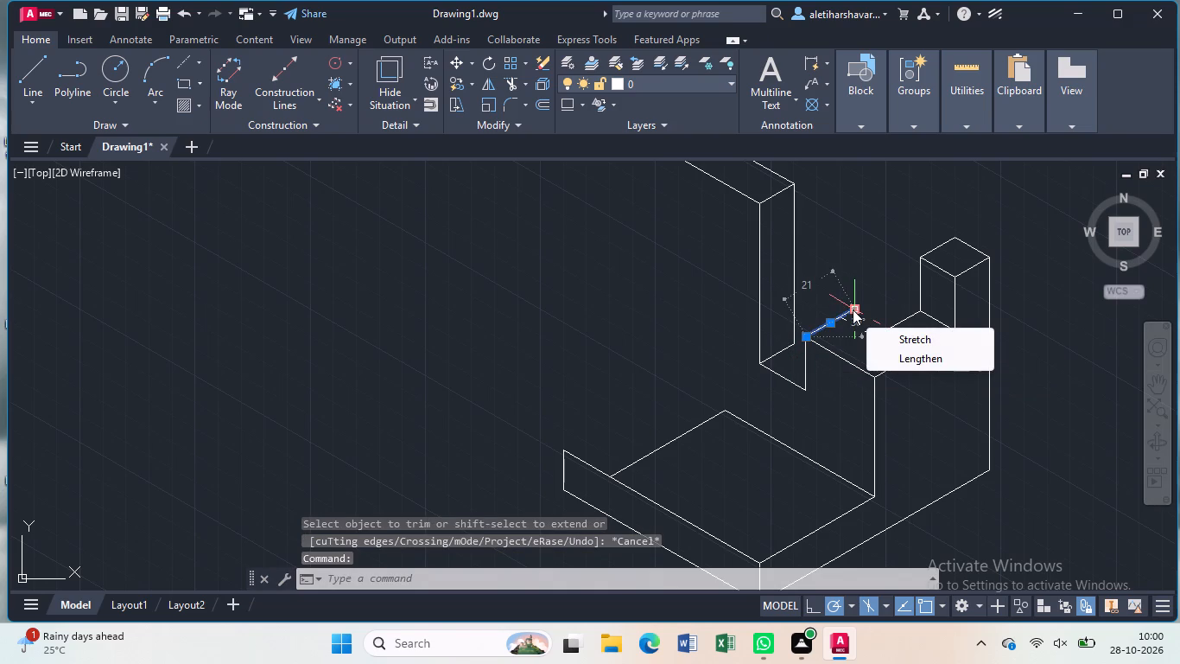
{"action": "key", "text": "Delete"}
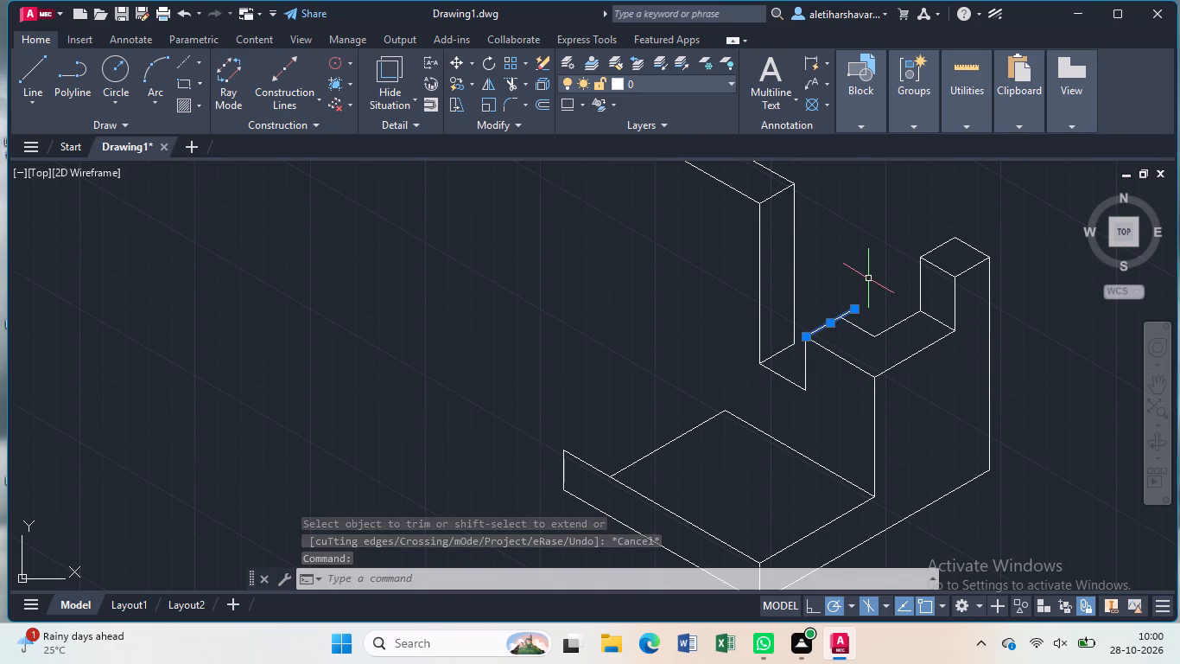
{"action": "key", "text": "Delete"}
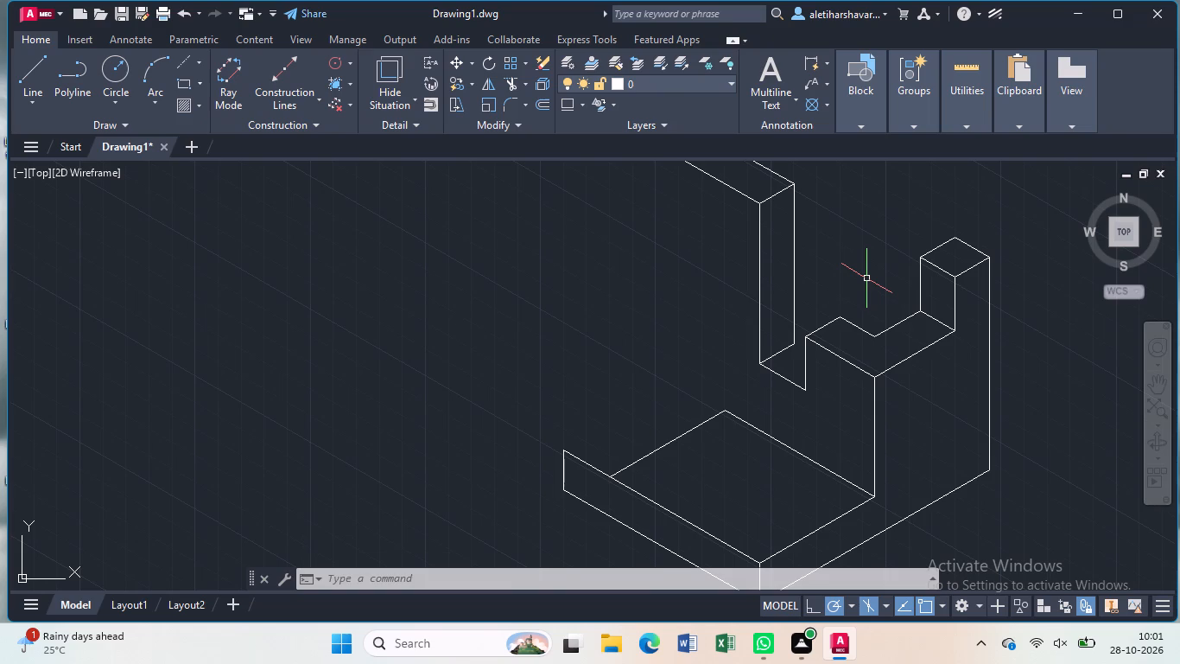
Draw a downward-sloping isometric line from the second vertical's lower end and trim it at the step's short vertical edge.
{"action": "key", "text": "l"}
{"action": "key", "text": "Return"}
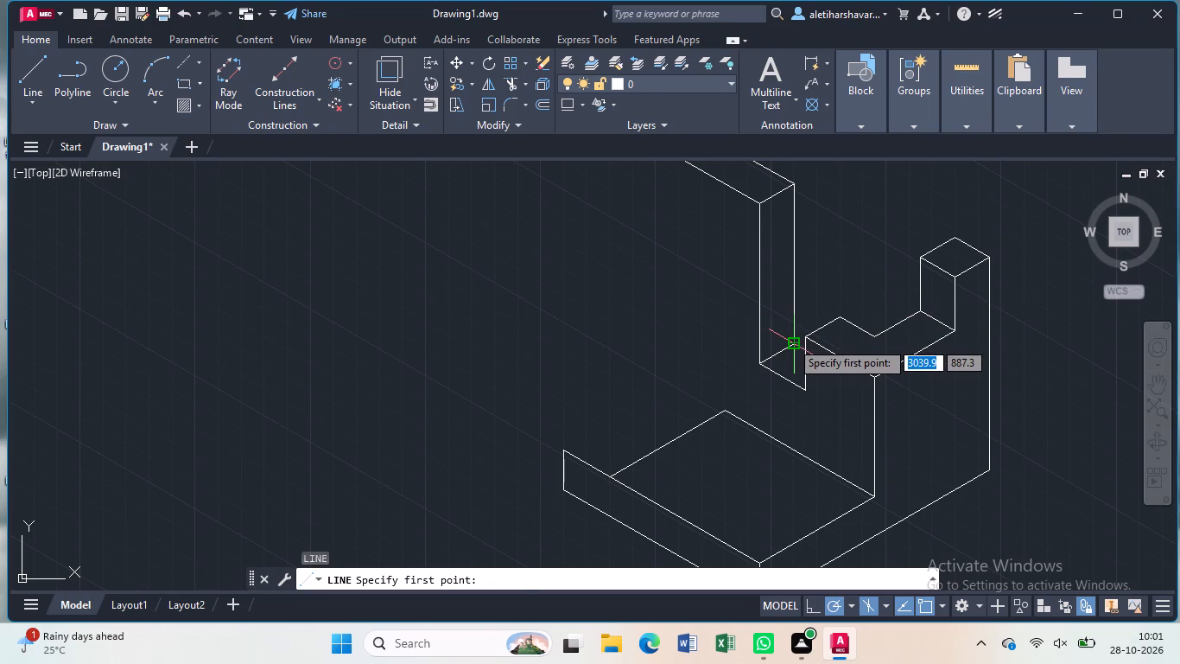
{"action": "left_click", "coordinate": [790, 341]}
{"action": "left_click", "coordinate": [848, 377]}
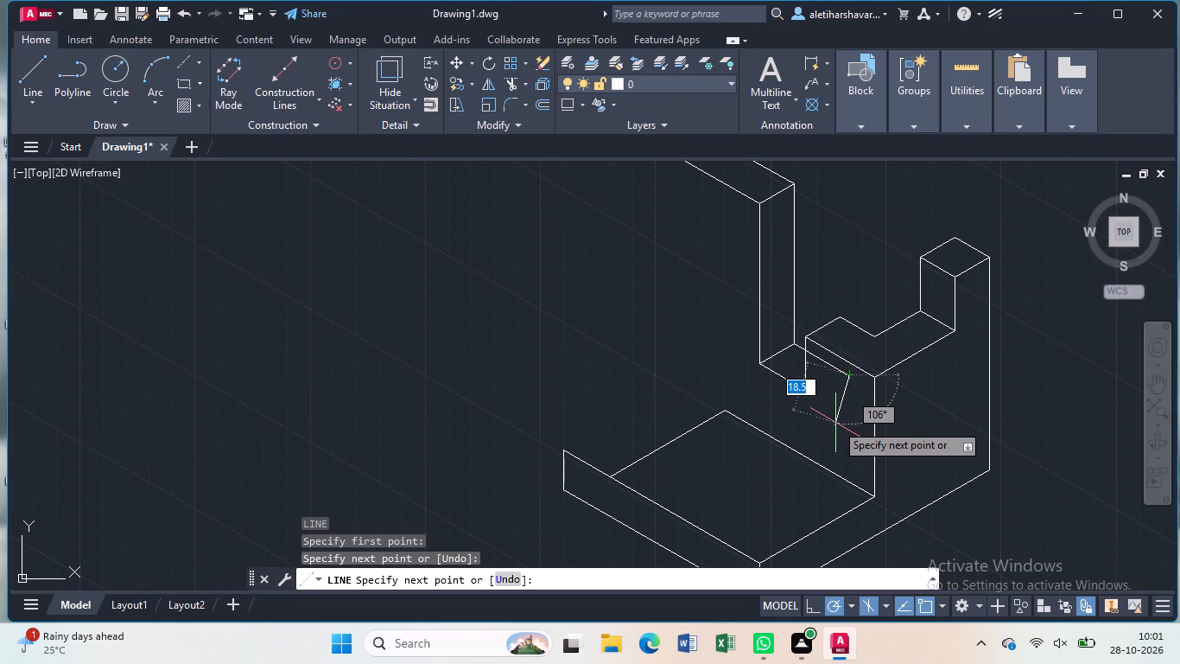
{"action": "key", "text": "Escape"}
{"action": "type", "text": "tr"}
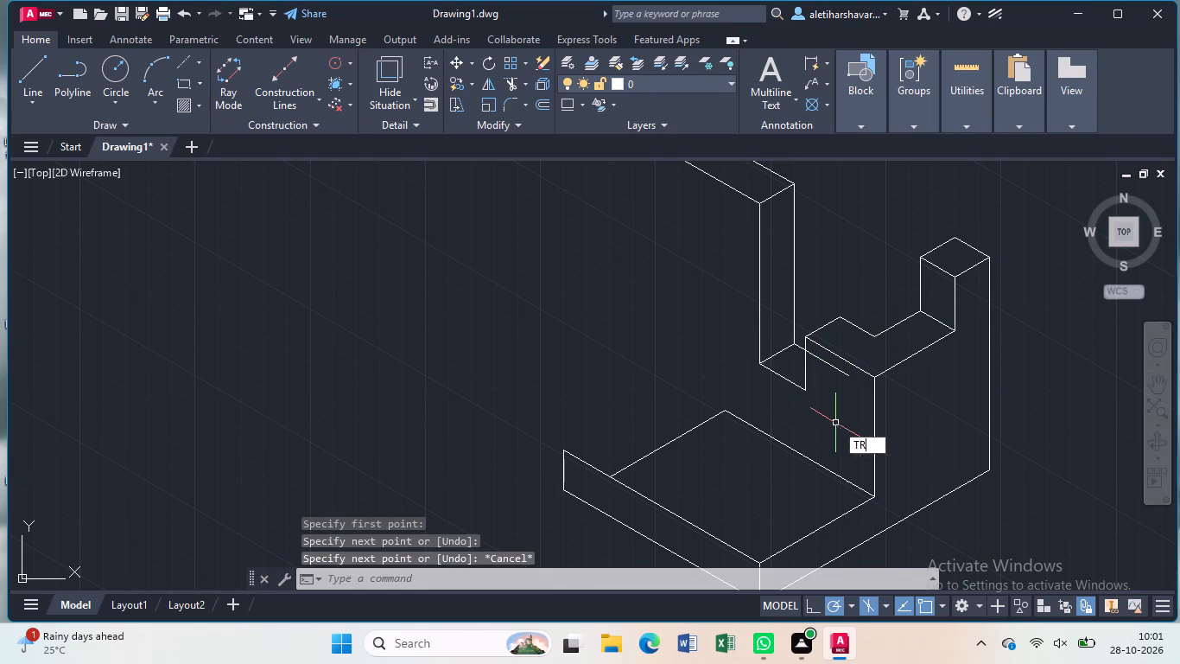
{"action": "key", "text": "Return"}
{"action": "left_click", "coordinate": [829, 366]}
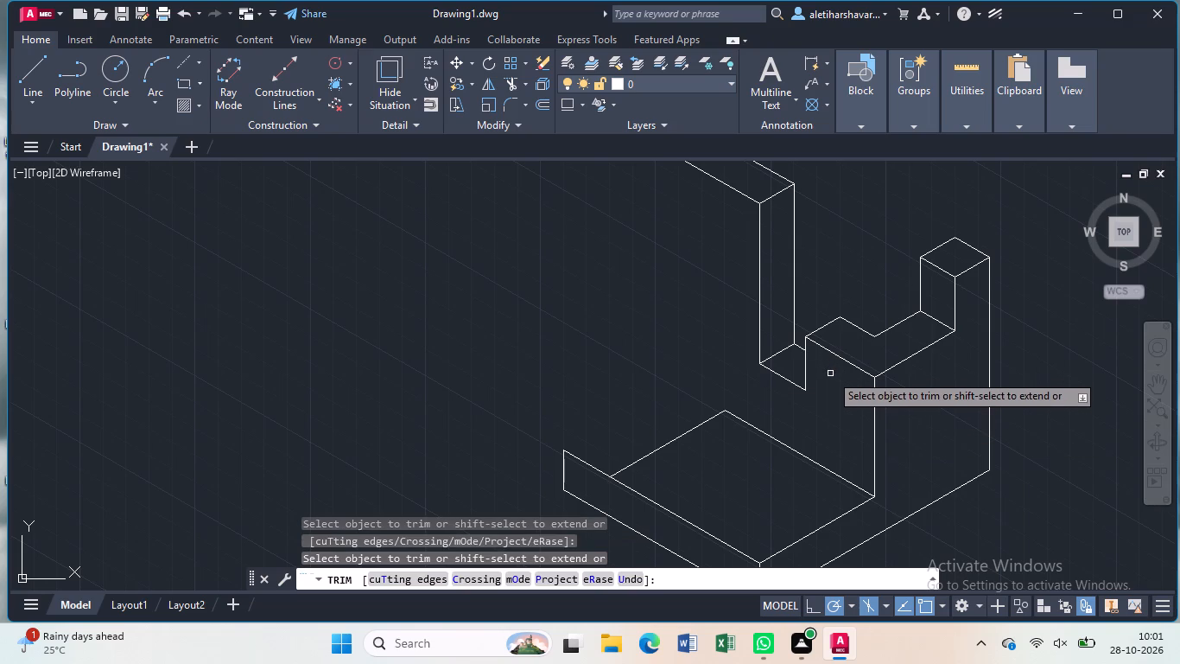
{"action": "key", "text": "Escape"}
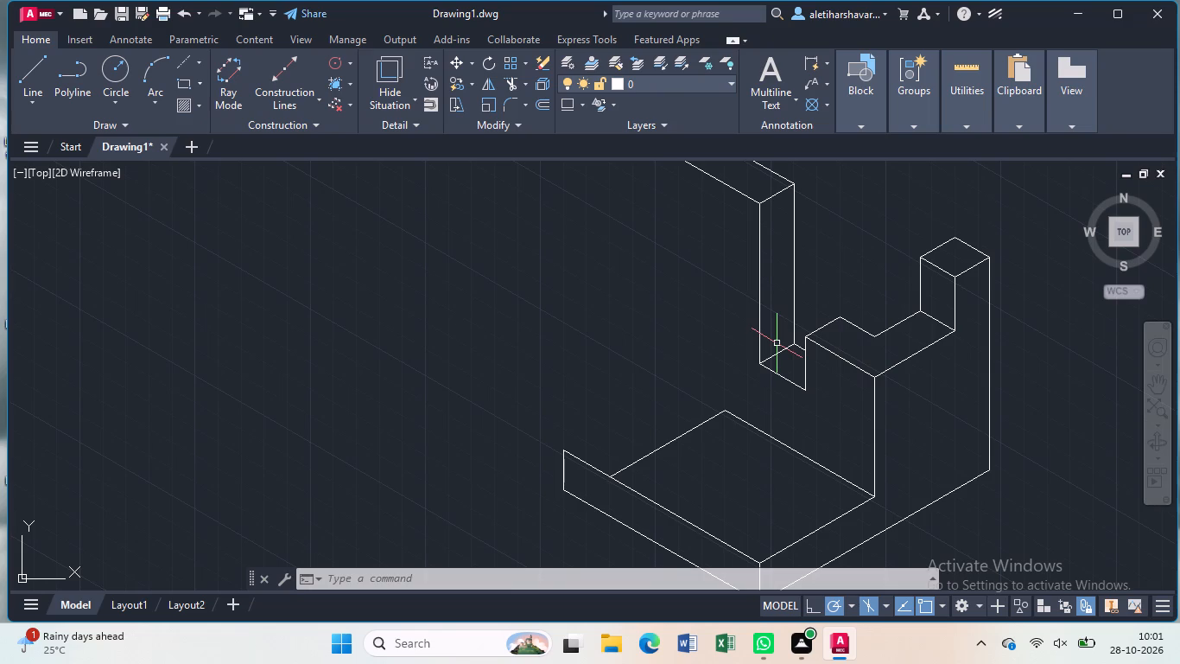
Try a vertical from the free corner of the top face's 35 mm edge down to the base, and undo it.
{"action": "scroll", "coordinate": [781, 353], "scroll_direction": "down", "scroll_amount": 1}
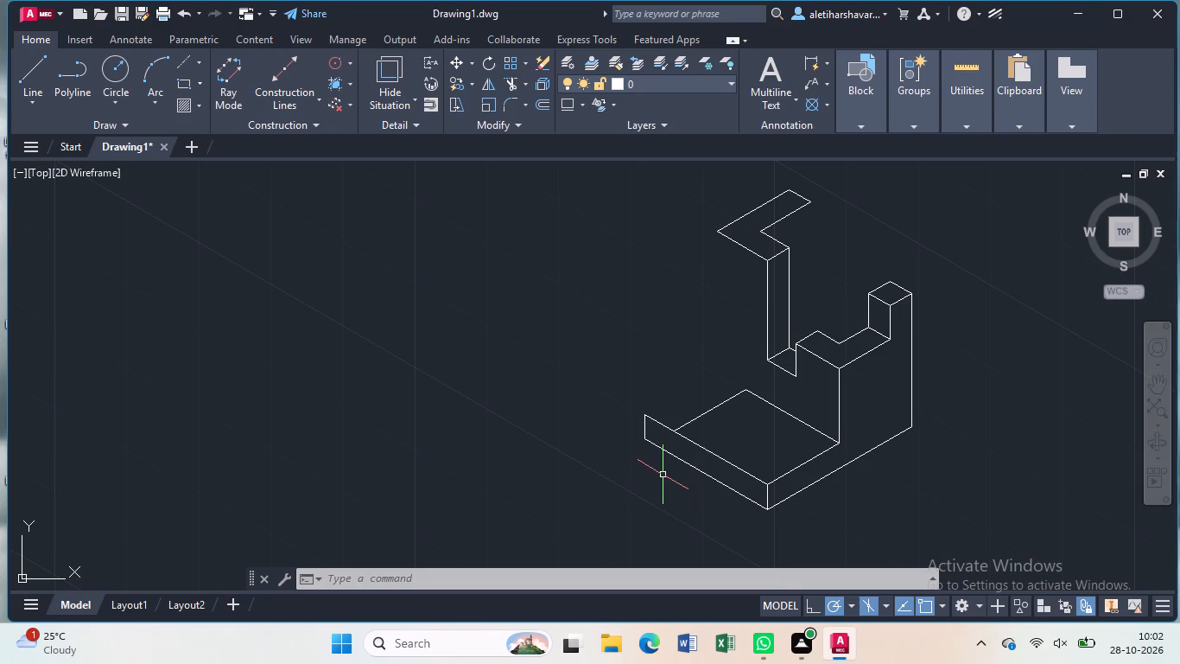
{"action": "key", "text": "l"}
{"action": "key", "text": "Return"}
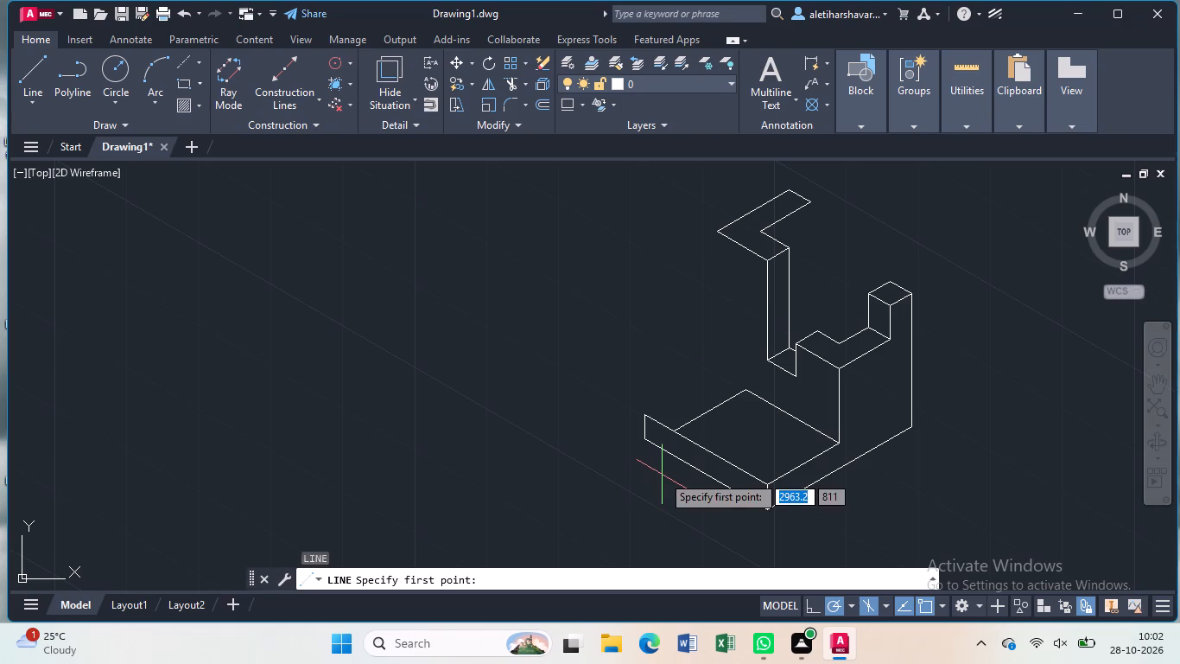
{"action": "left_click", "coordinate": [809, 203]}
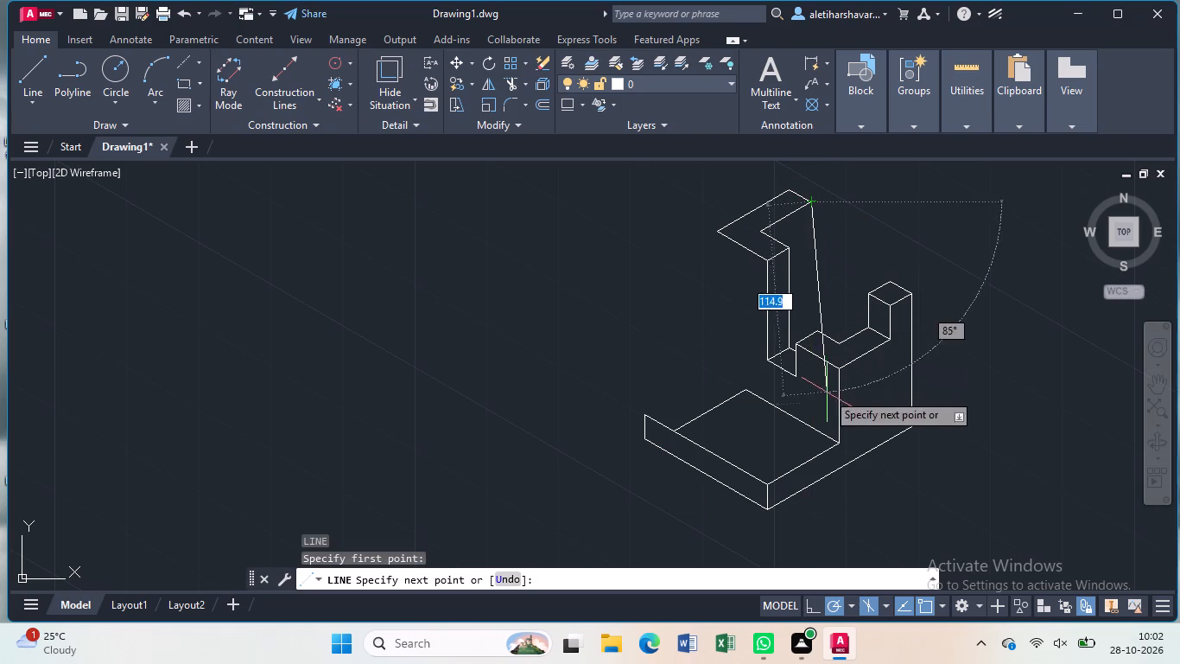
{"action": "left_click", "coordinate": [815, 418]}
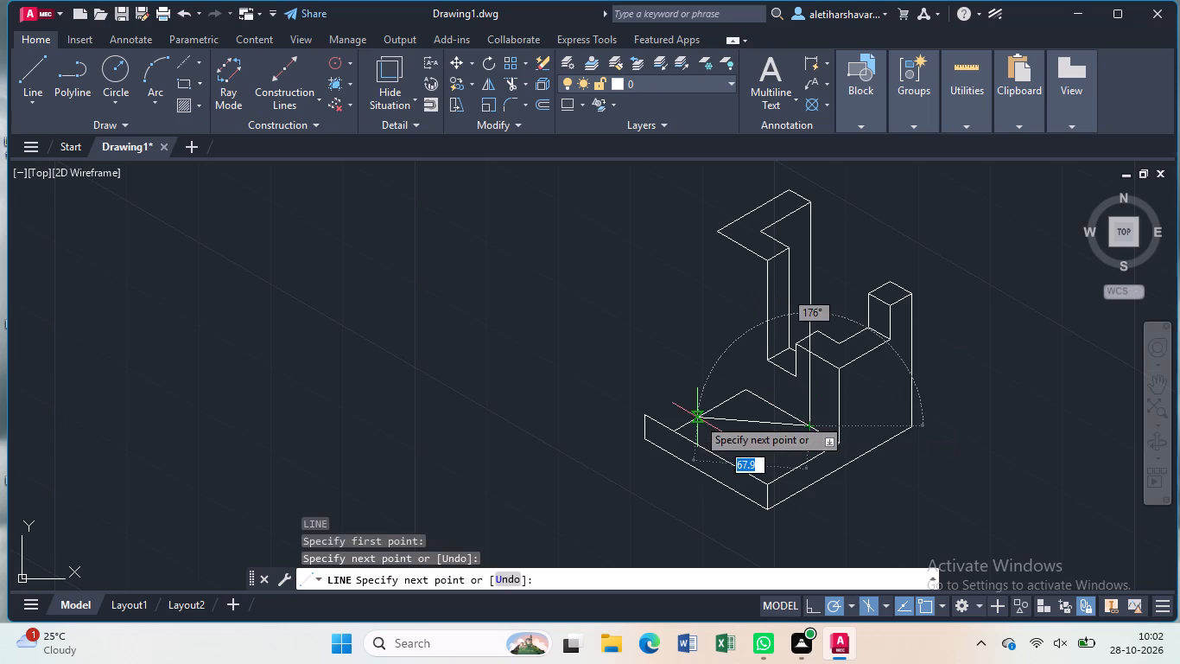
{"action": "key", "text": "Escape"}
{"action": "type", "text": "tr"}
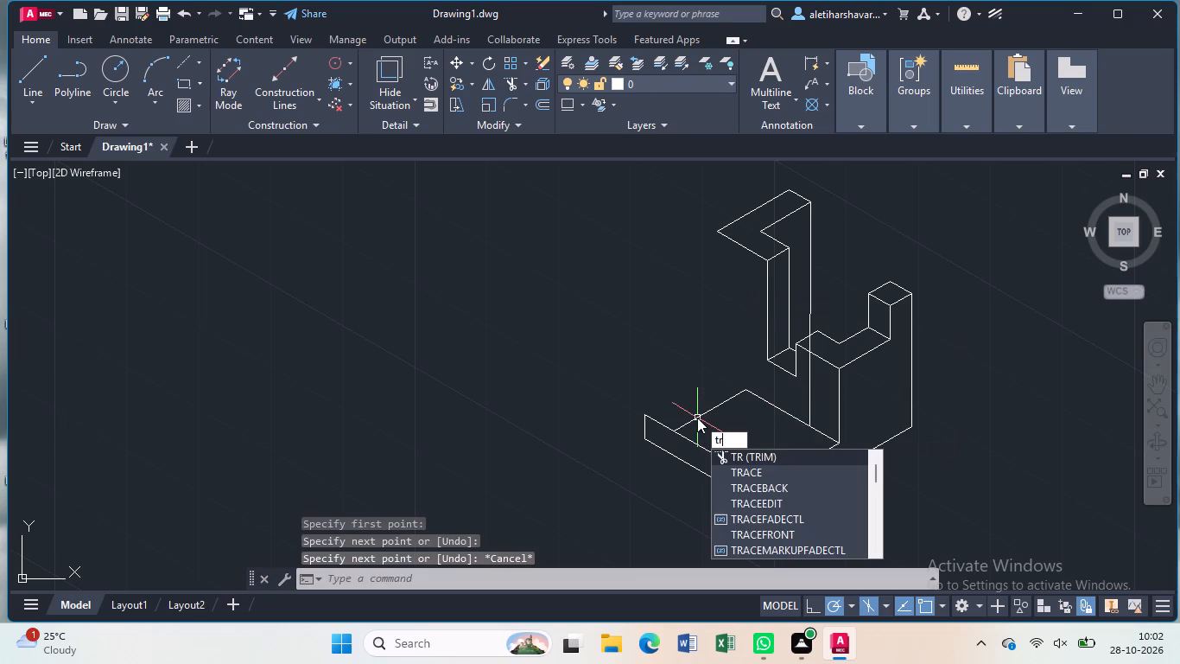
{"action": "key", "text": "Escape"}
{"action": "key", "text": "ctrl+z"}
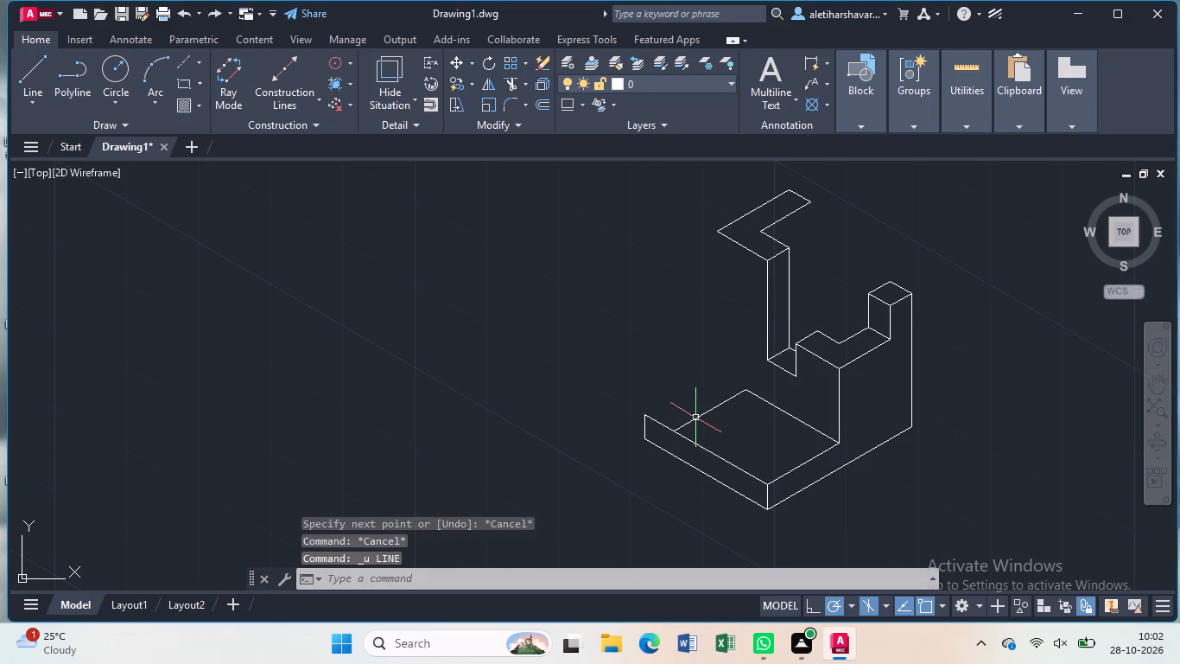
Draw a vertical down from the free corner of the top face beside its short back edge and trim it below the step's top edge.
{"action": "key", "text": "l"}
{"action": "key", "text": "Return"}
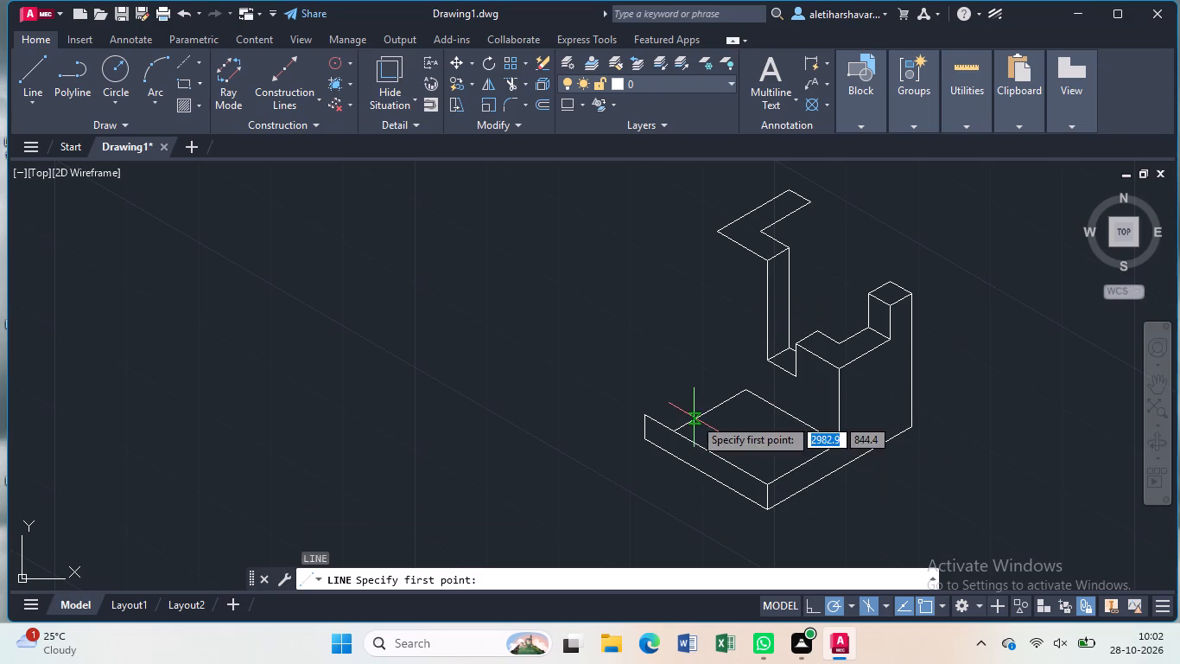
{"action": "left_click", "coordinate": [809, 201]}
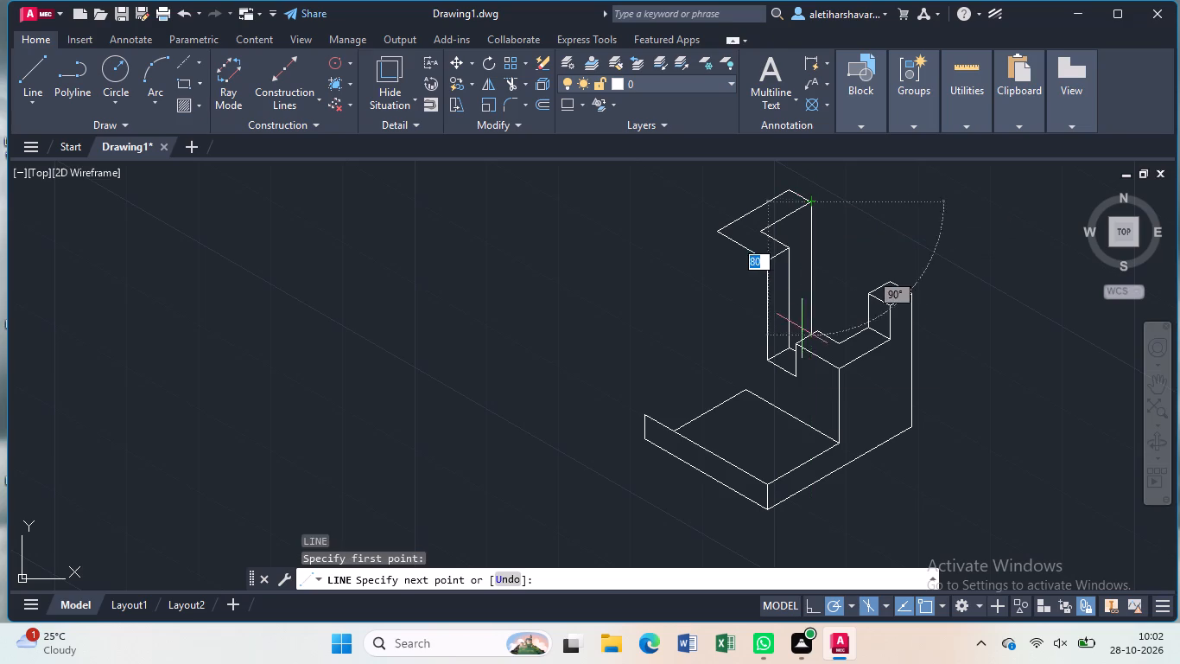
{"action": "left_click", "coordinate": [811, 403]}
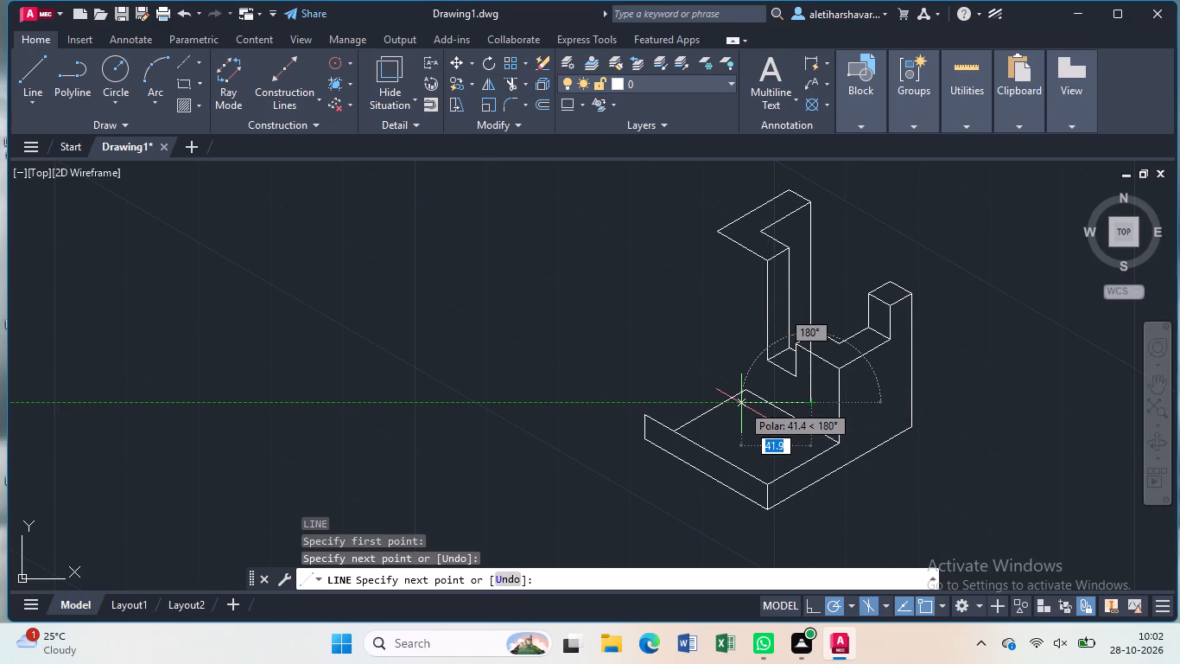
{"action": "key", "text": "Escape"}
{"action": "type", "text": "tr"}
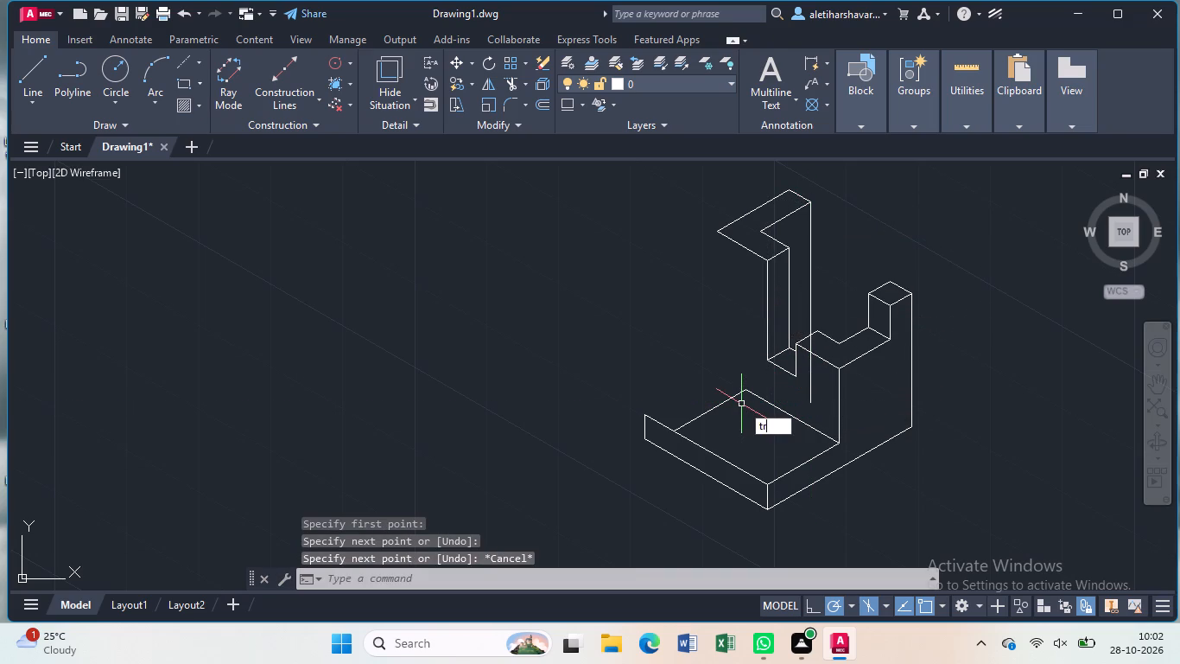
{"action": "key", "text": "Return"}
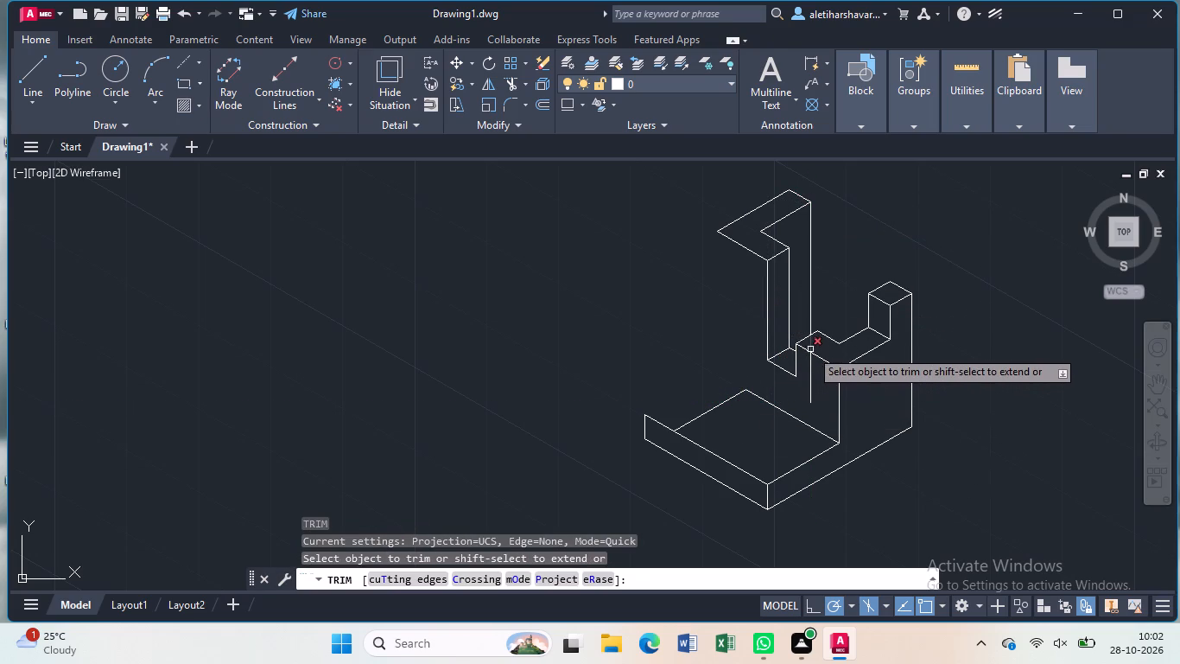
{"action": "left_click", "coordinate": [810, 348]}
{"action": "left_click", "coordinate": [811, 365]}
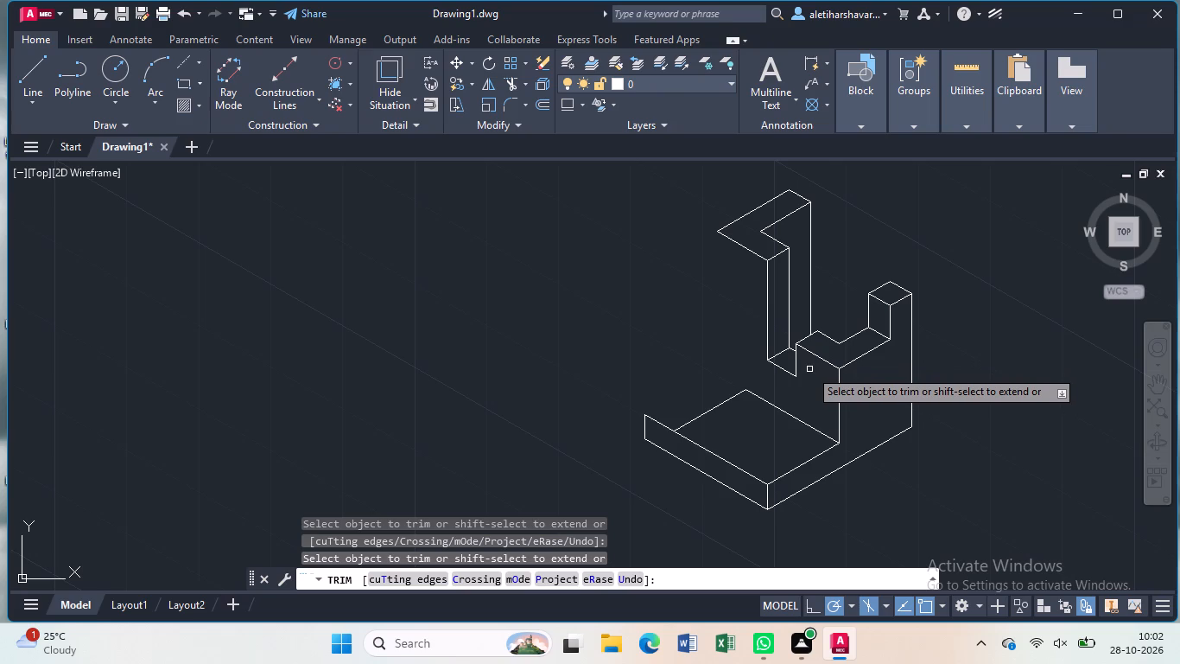
{"action": "key", "text": "Escape"}
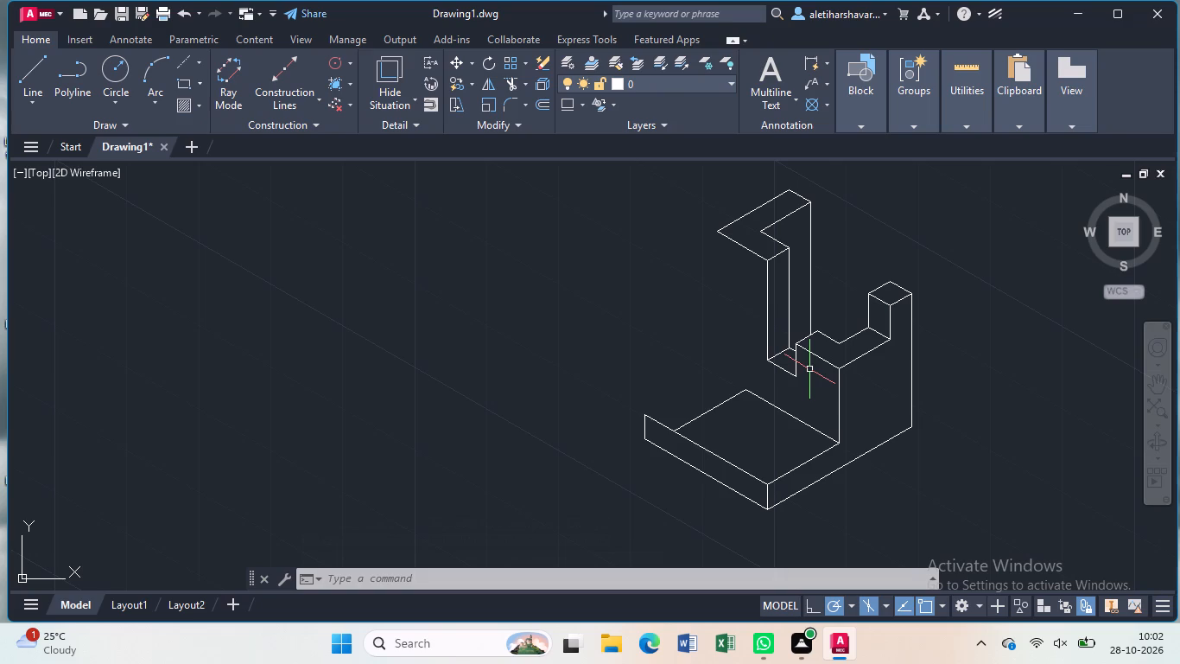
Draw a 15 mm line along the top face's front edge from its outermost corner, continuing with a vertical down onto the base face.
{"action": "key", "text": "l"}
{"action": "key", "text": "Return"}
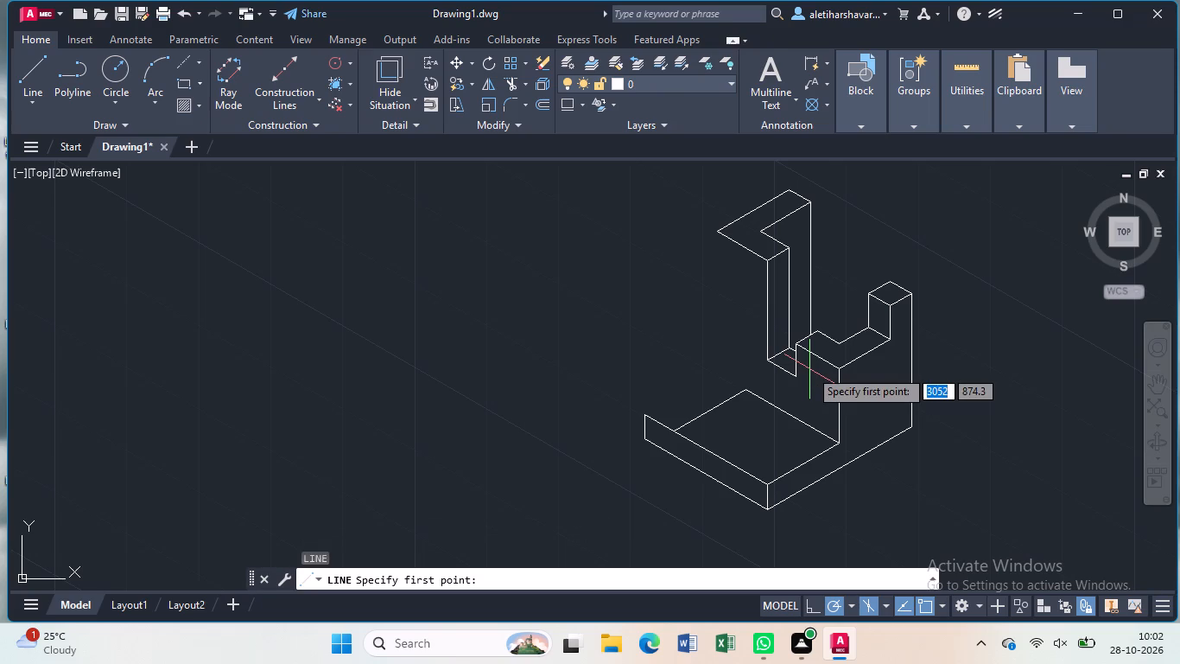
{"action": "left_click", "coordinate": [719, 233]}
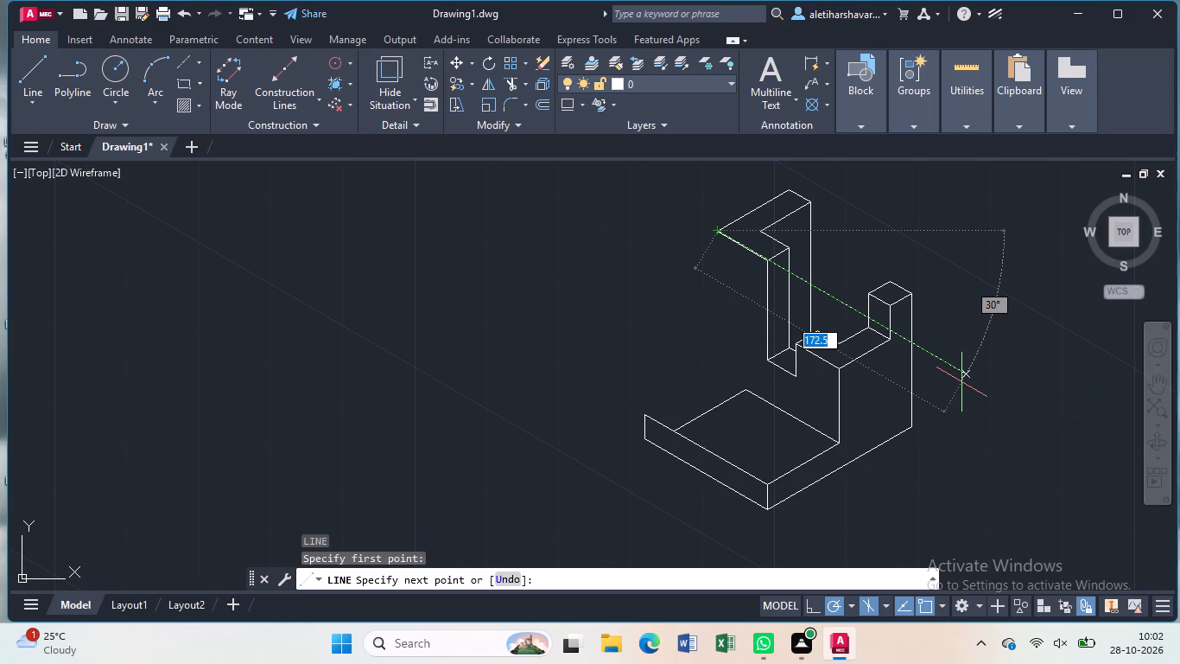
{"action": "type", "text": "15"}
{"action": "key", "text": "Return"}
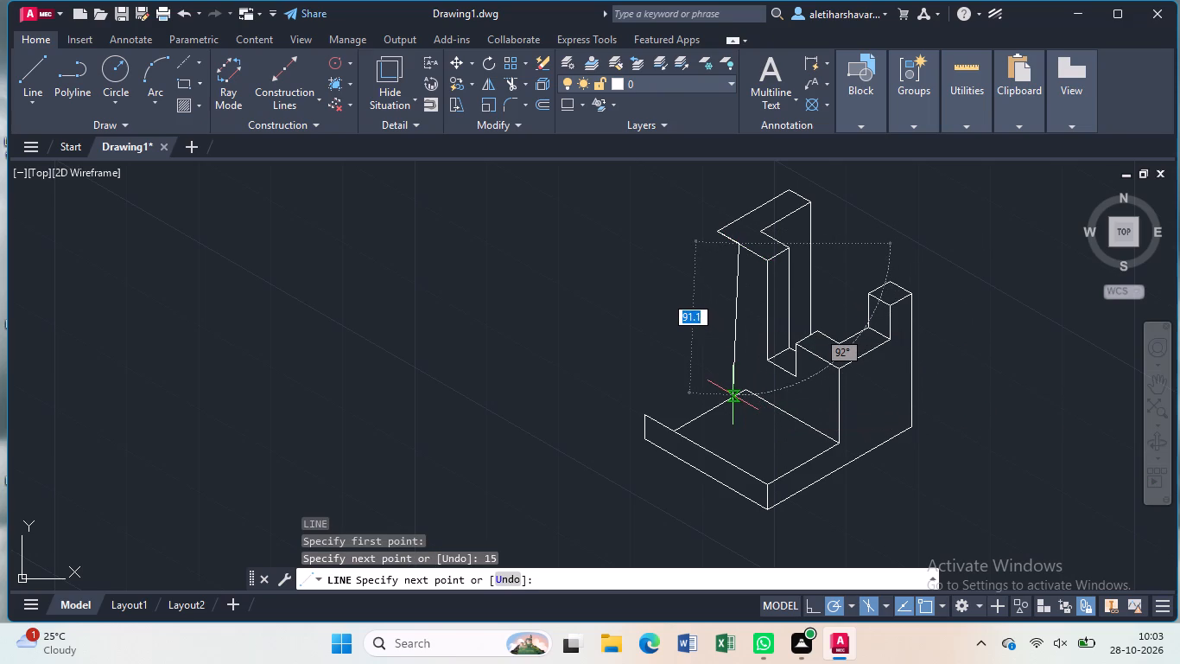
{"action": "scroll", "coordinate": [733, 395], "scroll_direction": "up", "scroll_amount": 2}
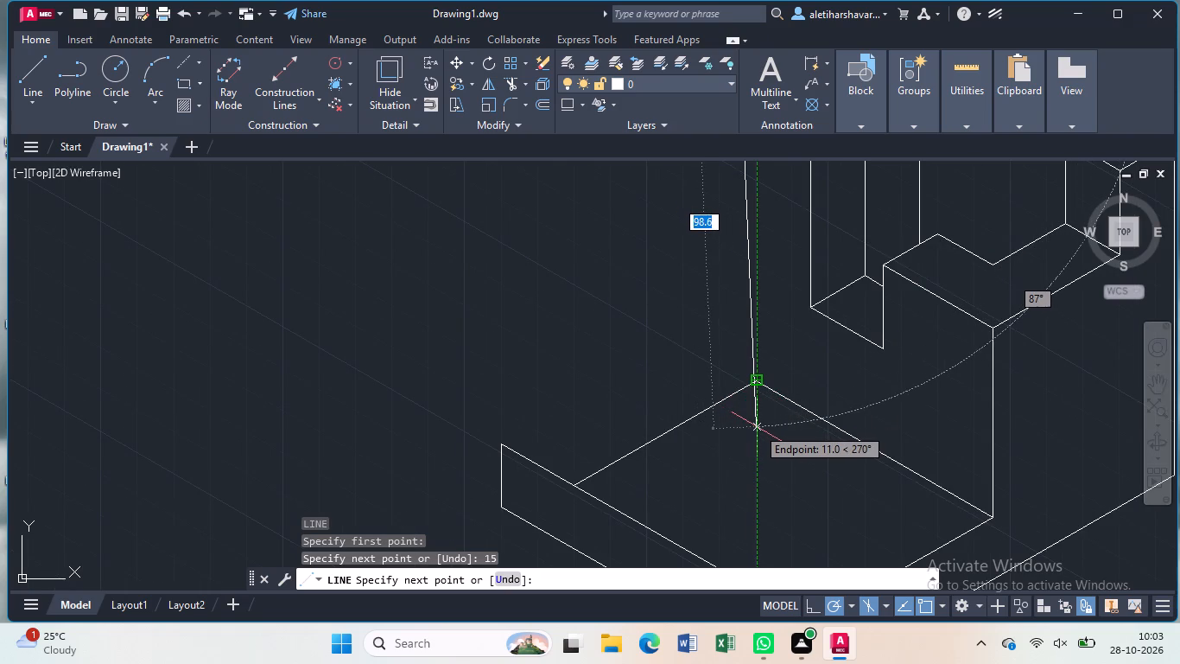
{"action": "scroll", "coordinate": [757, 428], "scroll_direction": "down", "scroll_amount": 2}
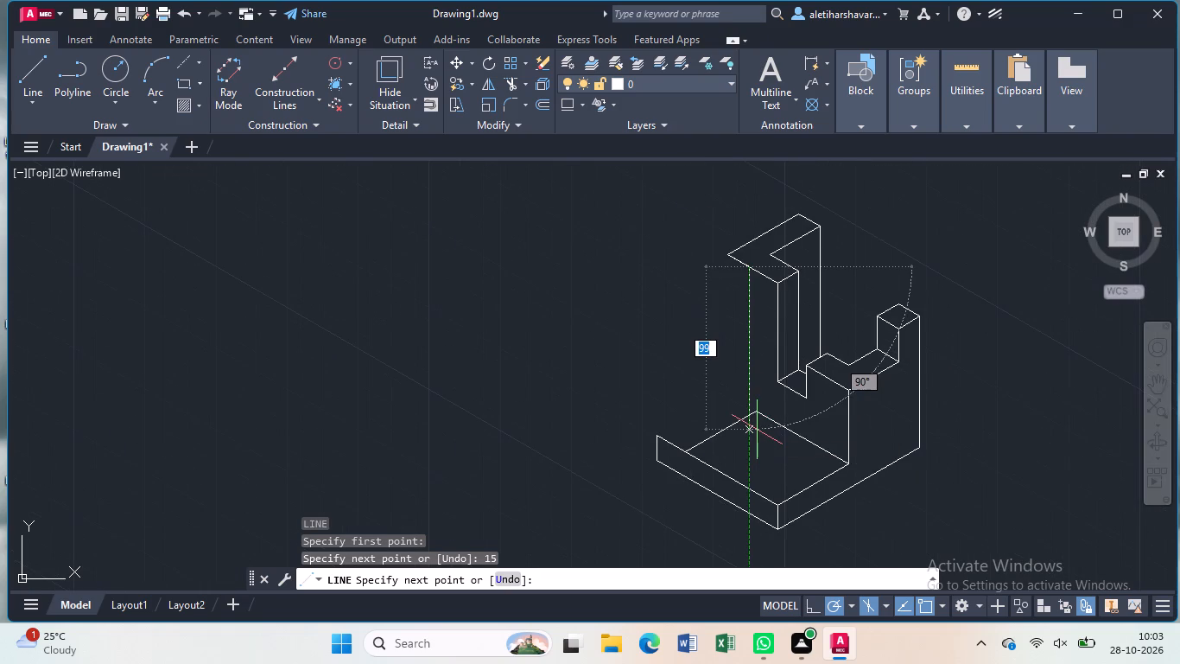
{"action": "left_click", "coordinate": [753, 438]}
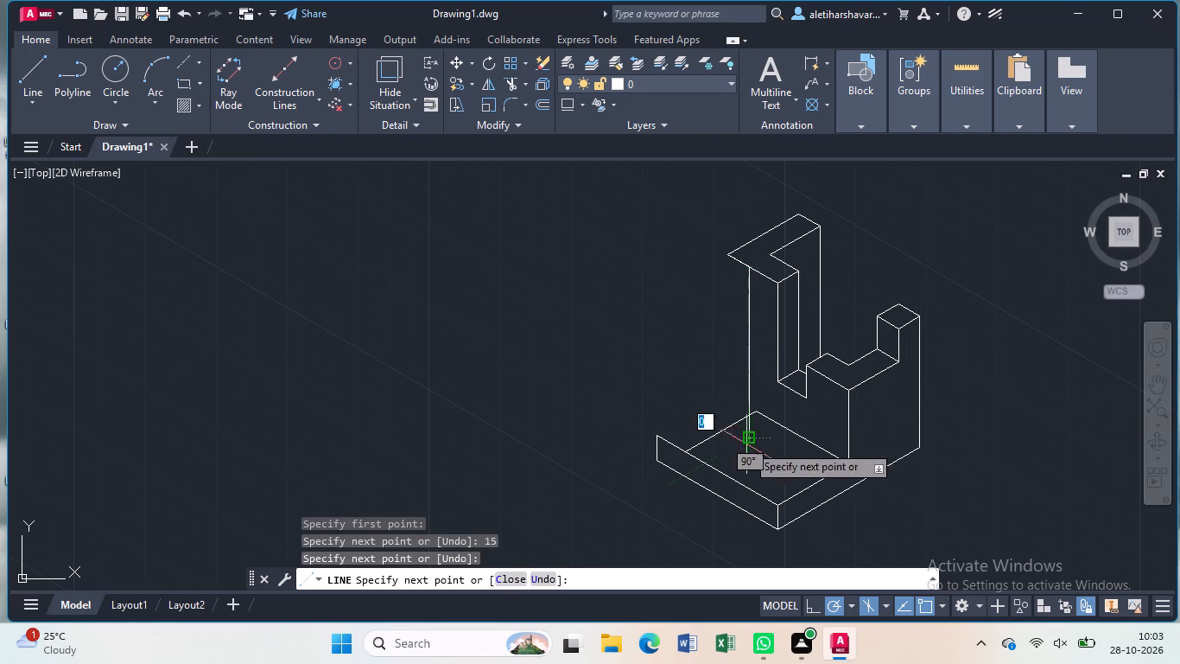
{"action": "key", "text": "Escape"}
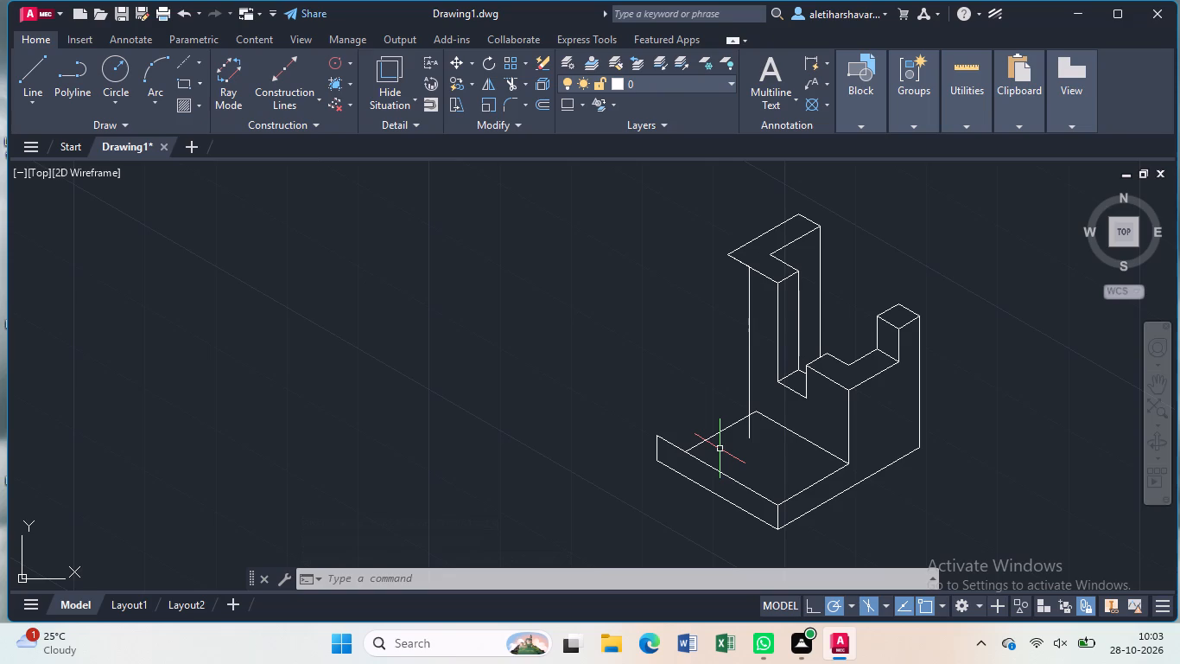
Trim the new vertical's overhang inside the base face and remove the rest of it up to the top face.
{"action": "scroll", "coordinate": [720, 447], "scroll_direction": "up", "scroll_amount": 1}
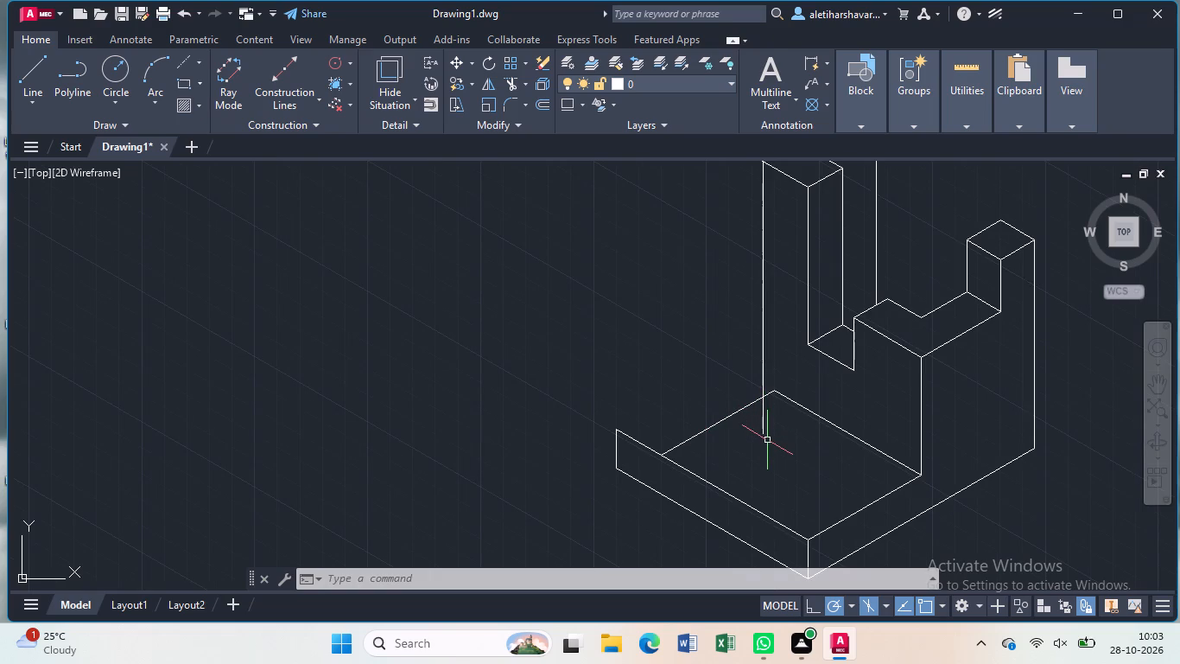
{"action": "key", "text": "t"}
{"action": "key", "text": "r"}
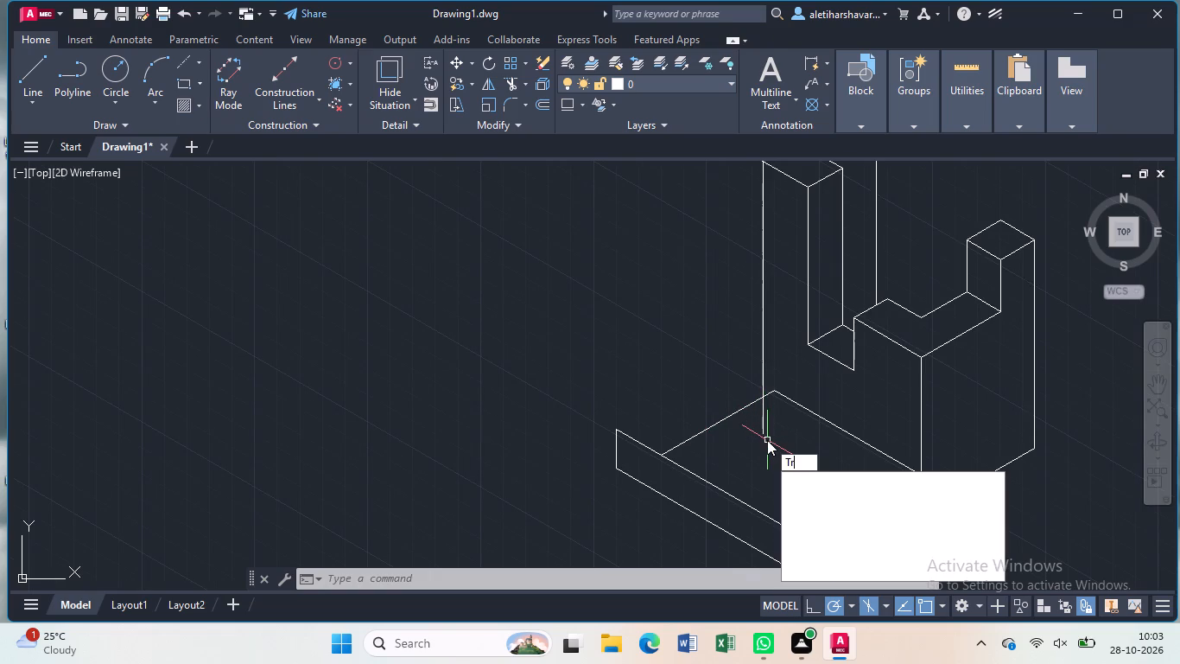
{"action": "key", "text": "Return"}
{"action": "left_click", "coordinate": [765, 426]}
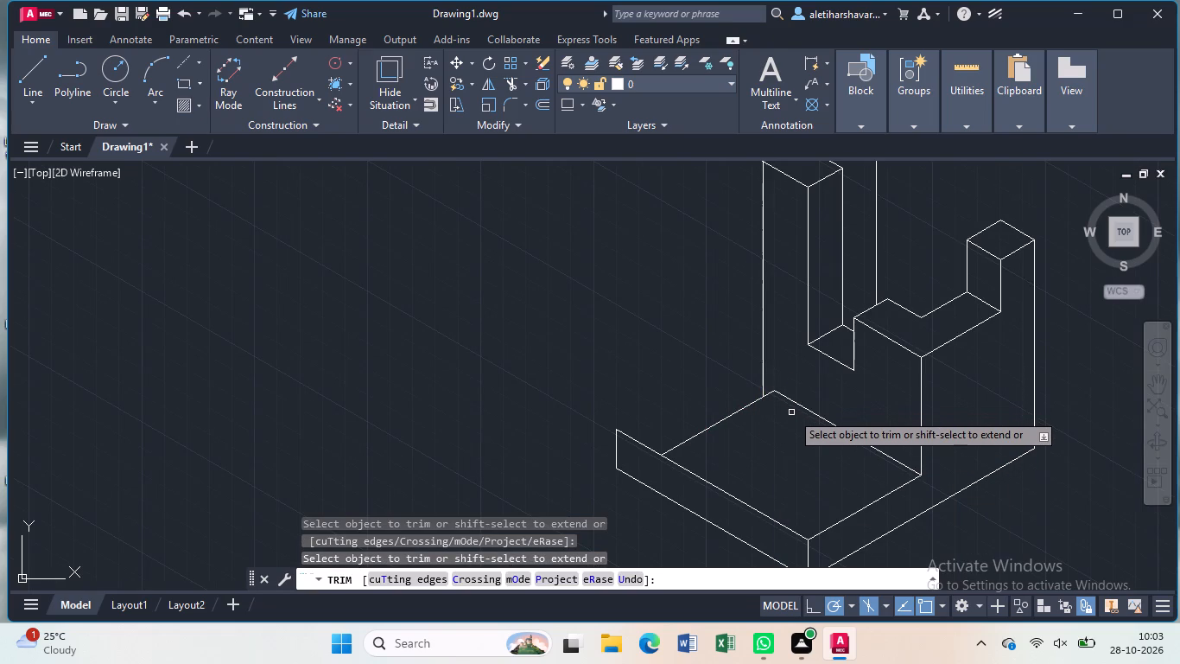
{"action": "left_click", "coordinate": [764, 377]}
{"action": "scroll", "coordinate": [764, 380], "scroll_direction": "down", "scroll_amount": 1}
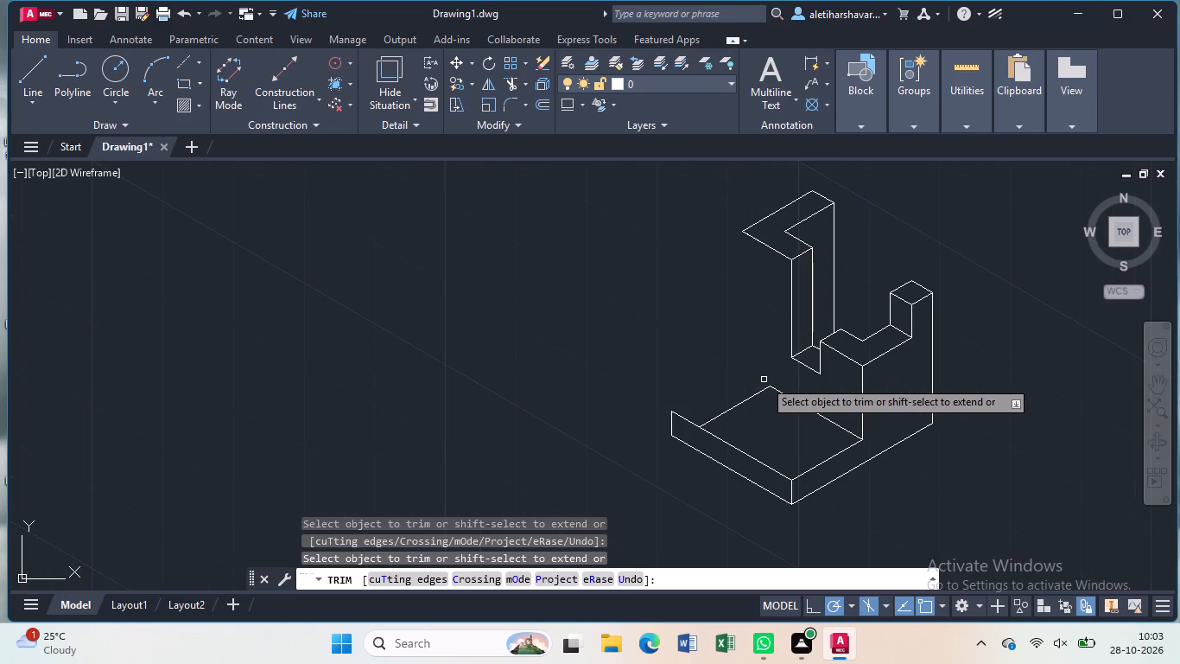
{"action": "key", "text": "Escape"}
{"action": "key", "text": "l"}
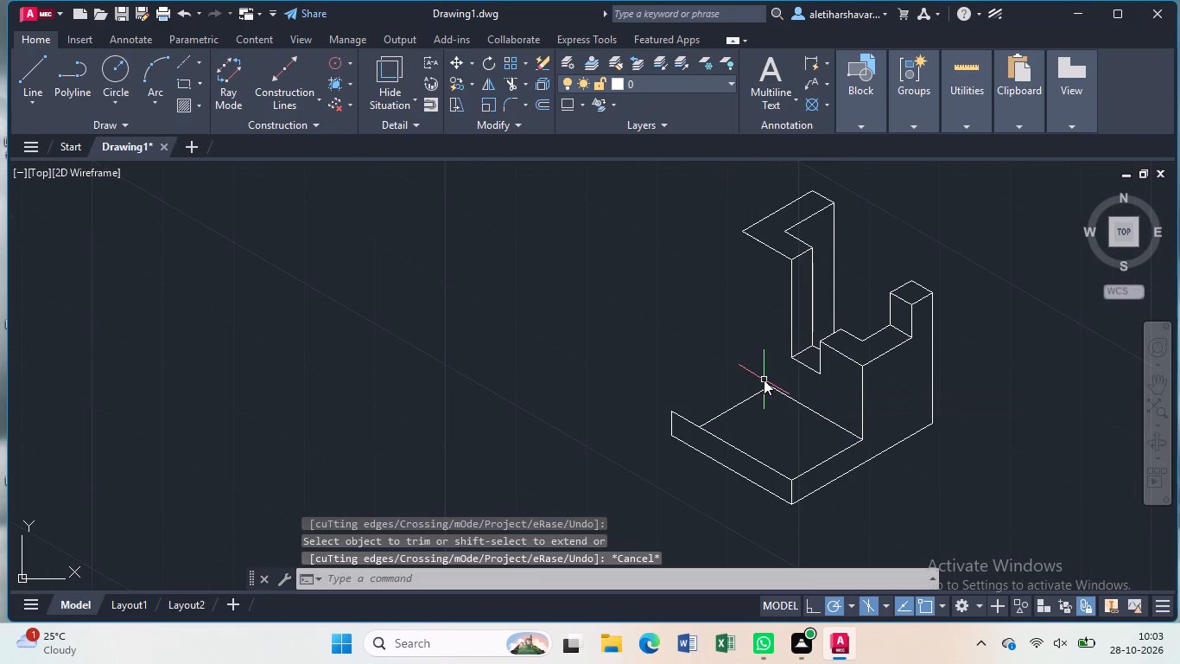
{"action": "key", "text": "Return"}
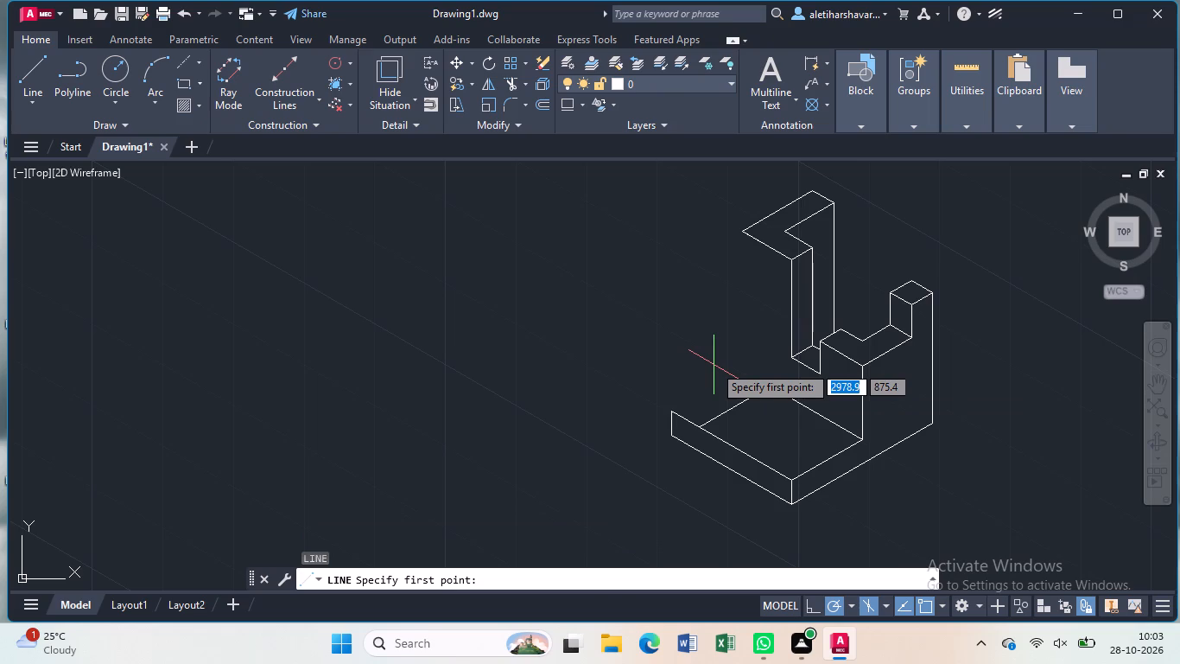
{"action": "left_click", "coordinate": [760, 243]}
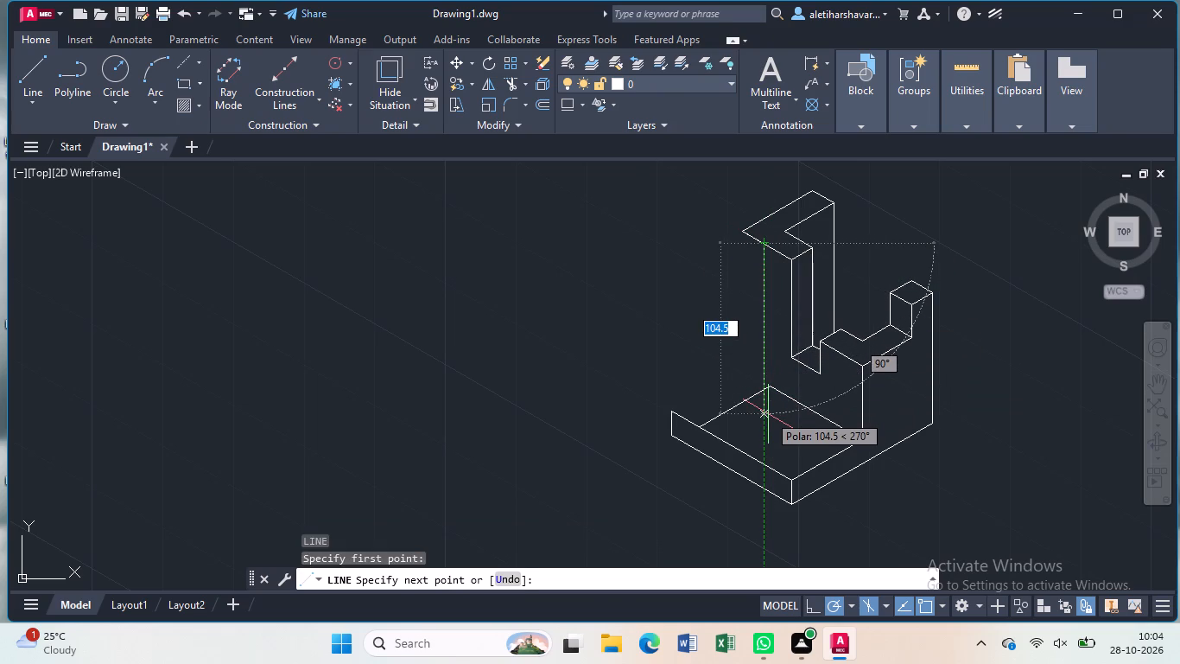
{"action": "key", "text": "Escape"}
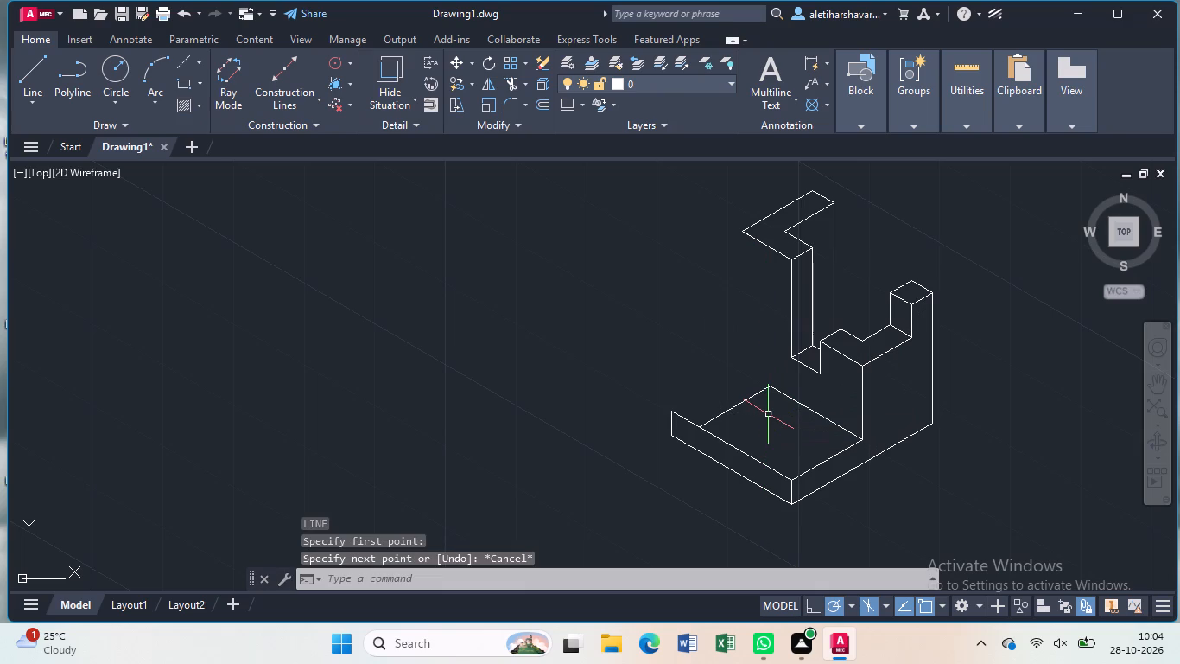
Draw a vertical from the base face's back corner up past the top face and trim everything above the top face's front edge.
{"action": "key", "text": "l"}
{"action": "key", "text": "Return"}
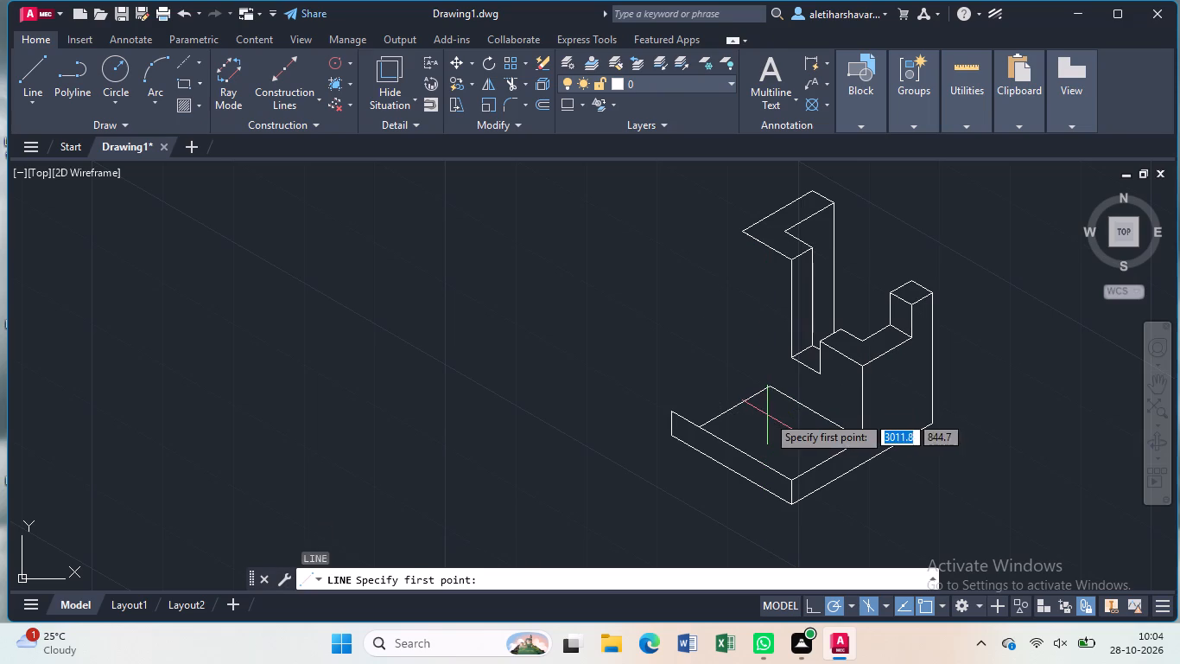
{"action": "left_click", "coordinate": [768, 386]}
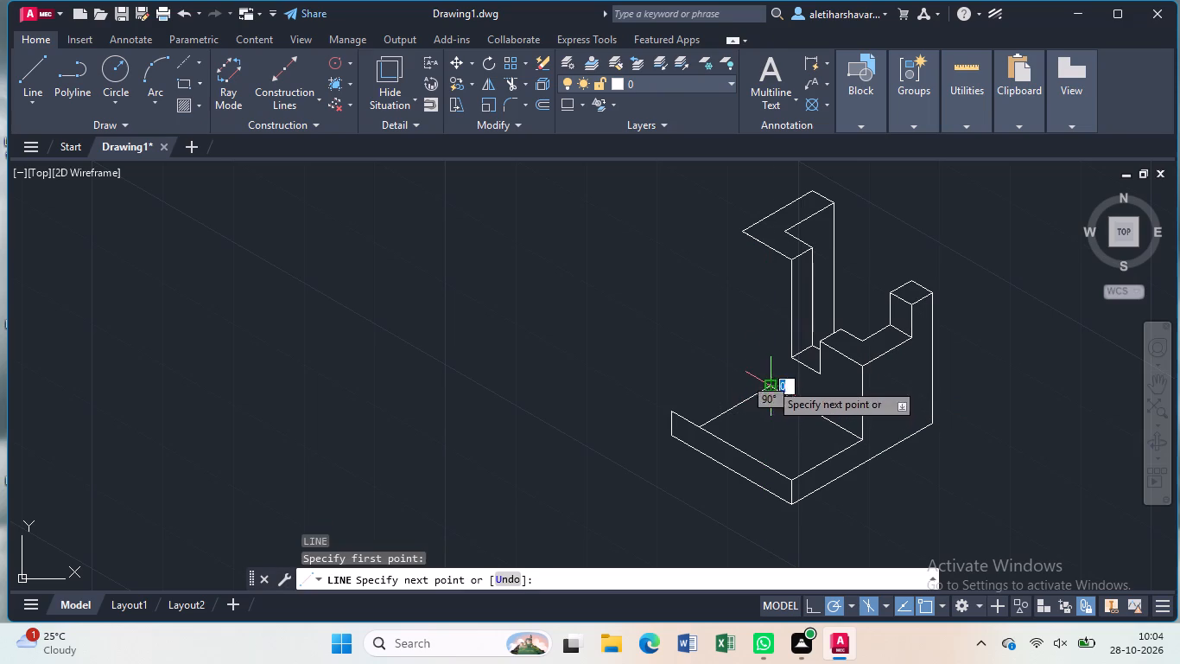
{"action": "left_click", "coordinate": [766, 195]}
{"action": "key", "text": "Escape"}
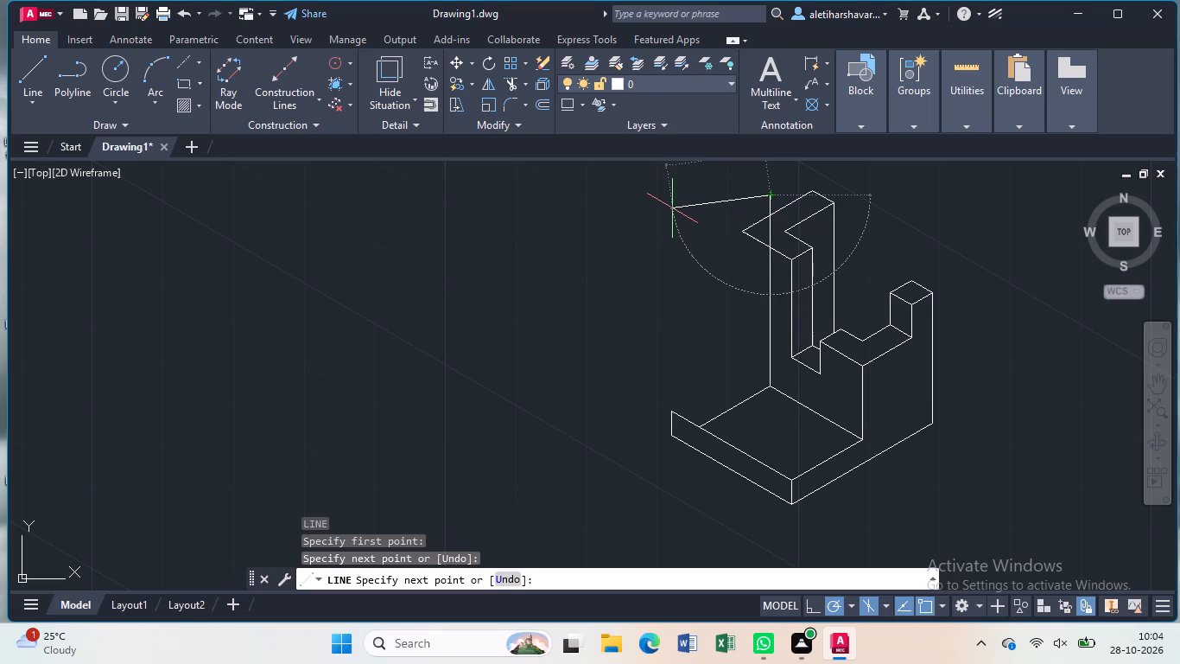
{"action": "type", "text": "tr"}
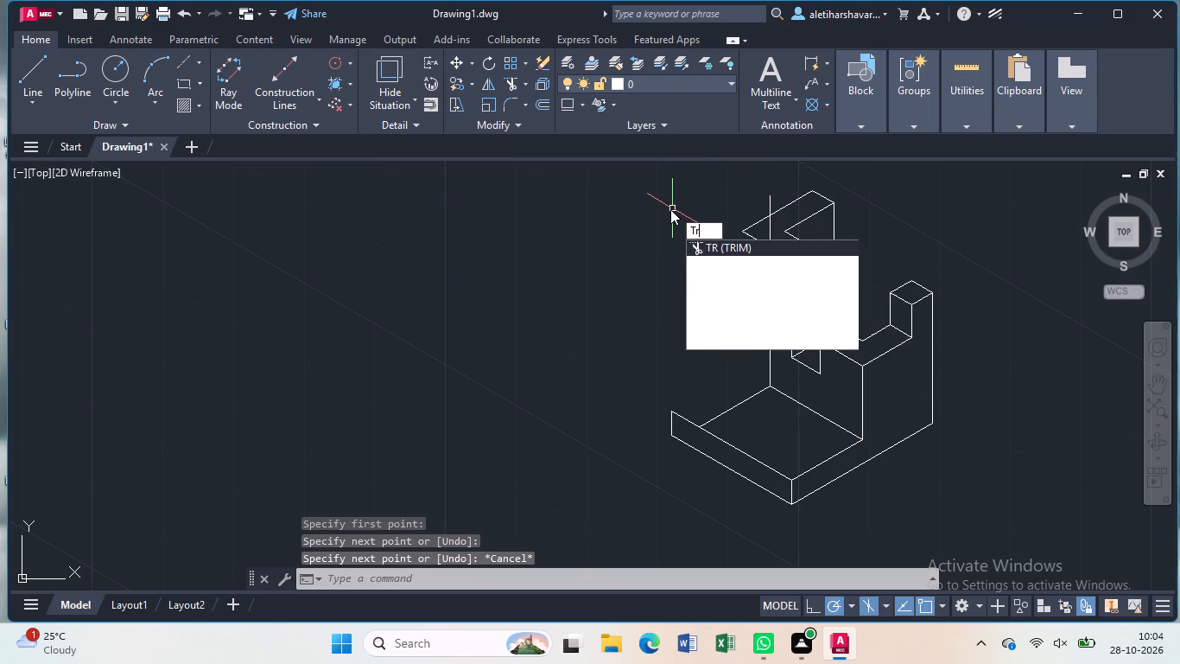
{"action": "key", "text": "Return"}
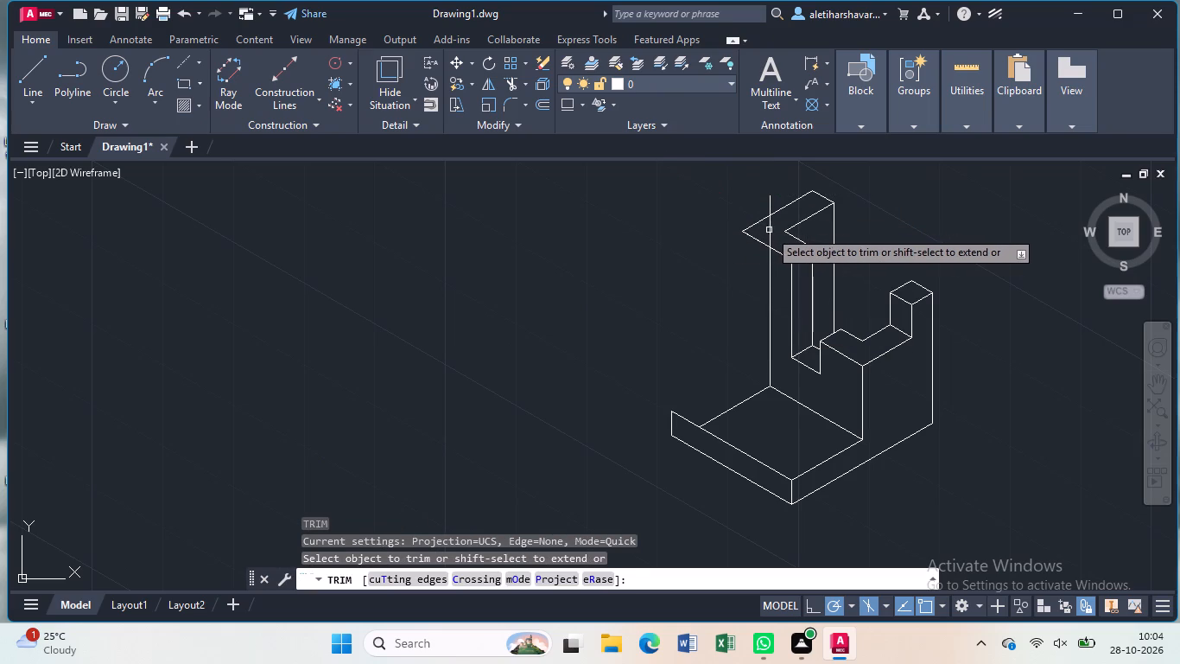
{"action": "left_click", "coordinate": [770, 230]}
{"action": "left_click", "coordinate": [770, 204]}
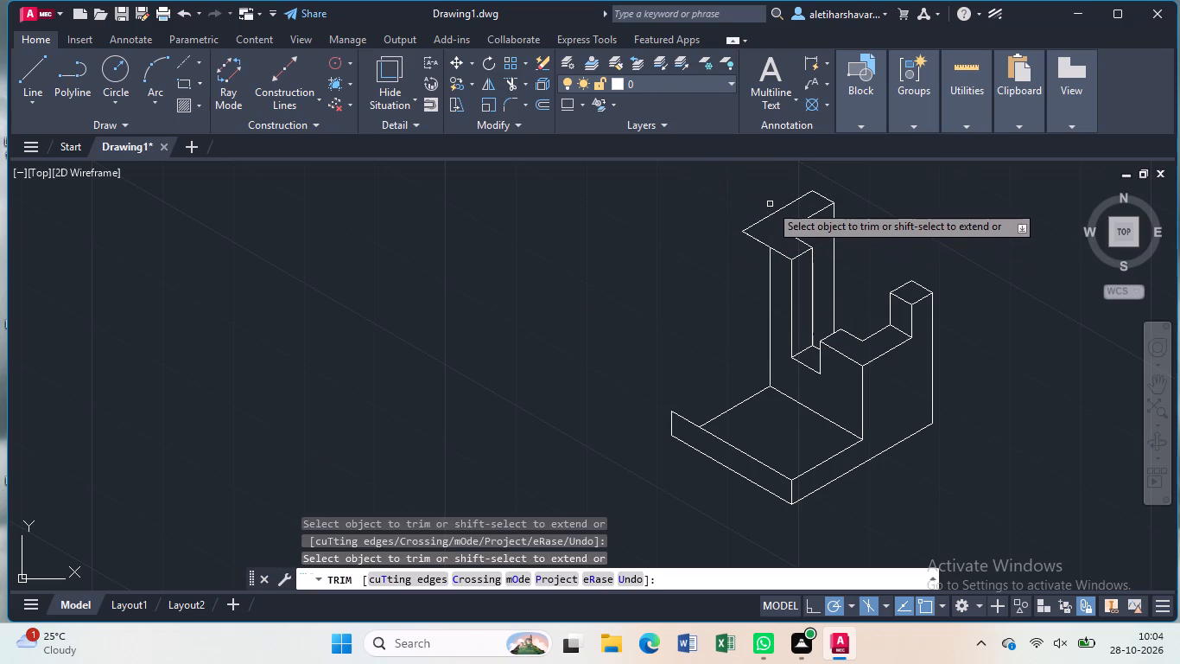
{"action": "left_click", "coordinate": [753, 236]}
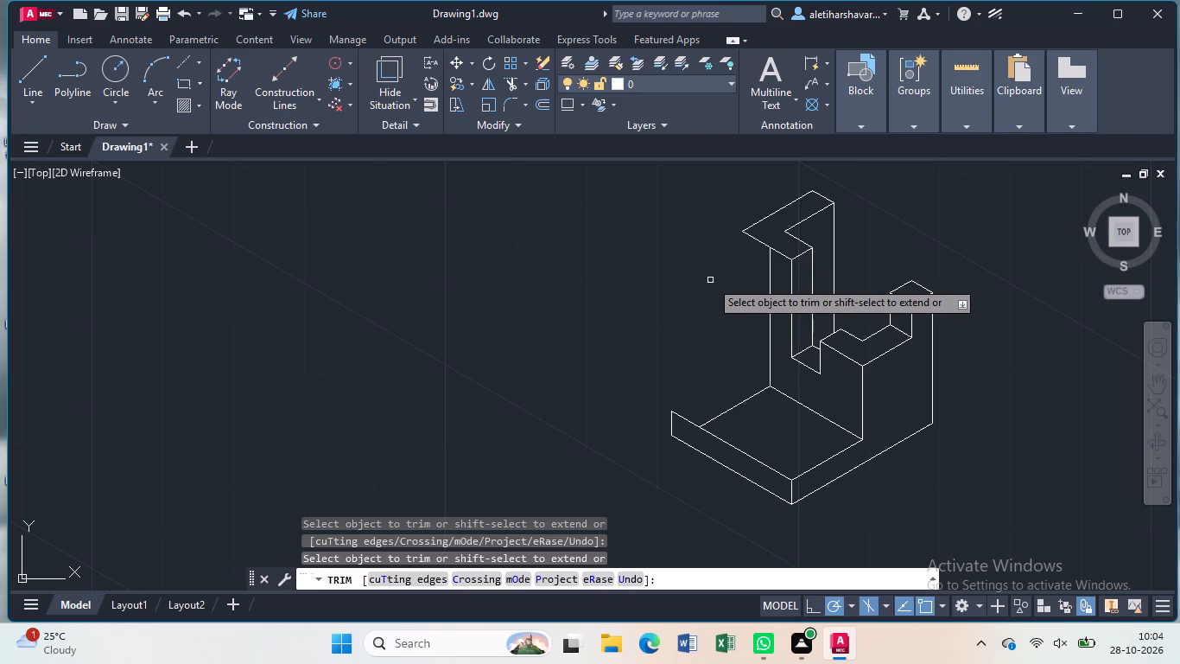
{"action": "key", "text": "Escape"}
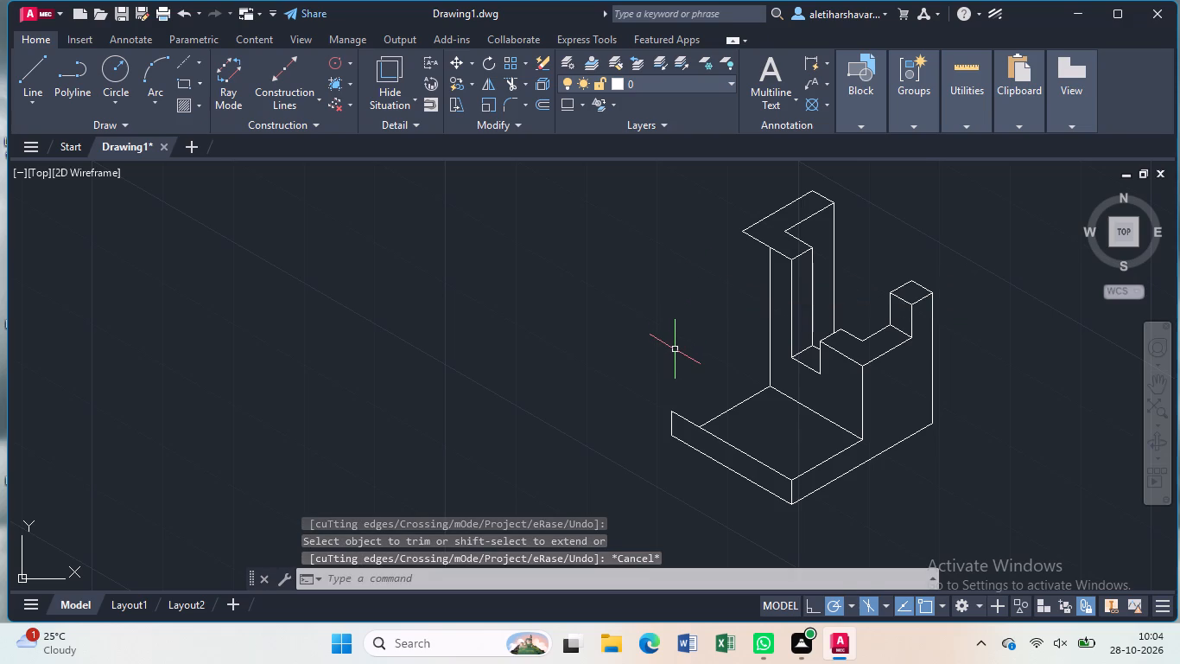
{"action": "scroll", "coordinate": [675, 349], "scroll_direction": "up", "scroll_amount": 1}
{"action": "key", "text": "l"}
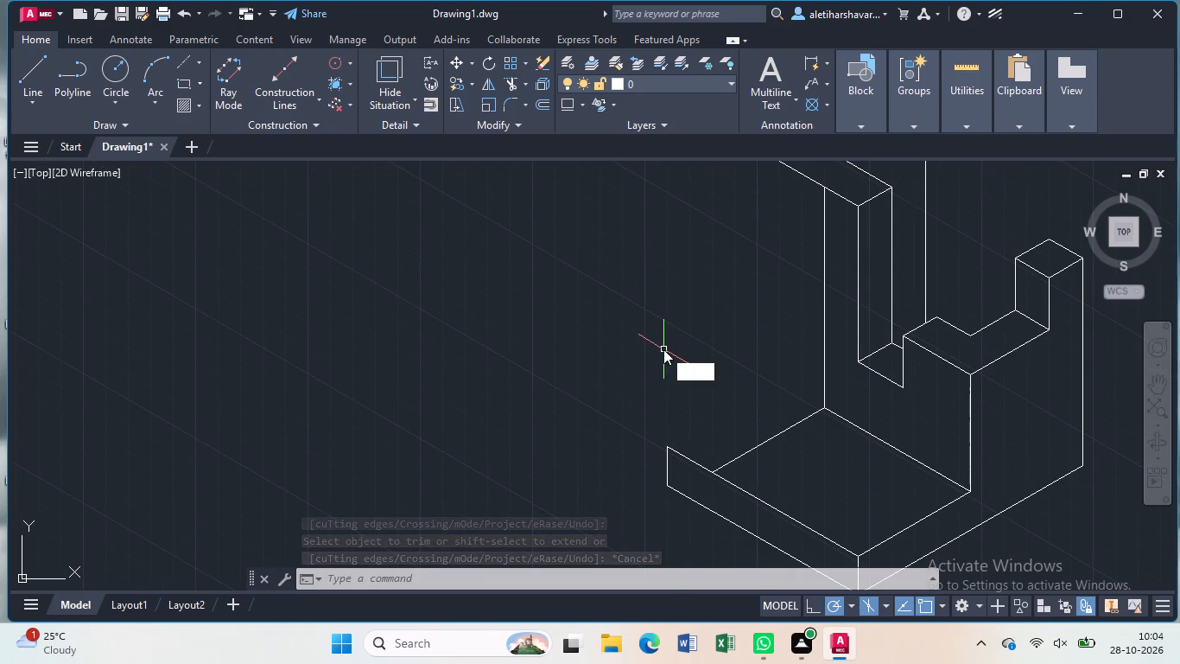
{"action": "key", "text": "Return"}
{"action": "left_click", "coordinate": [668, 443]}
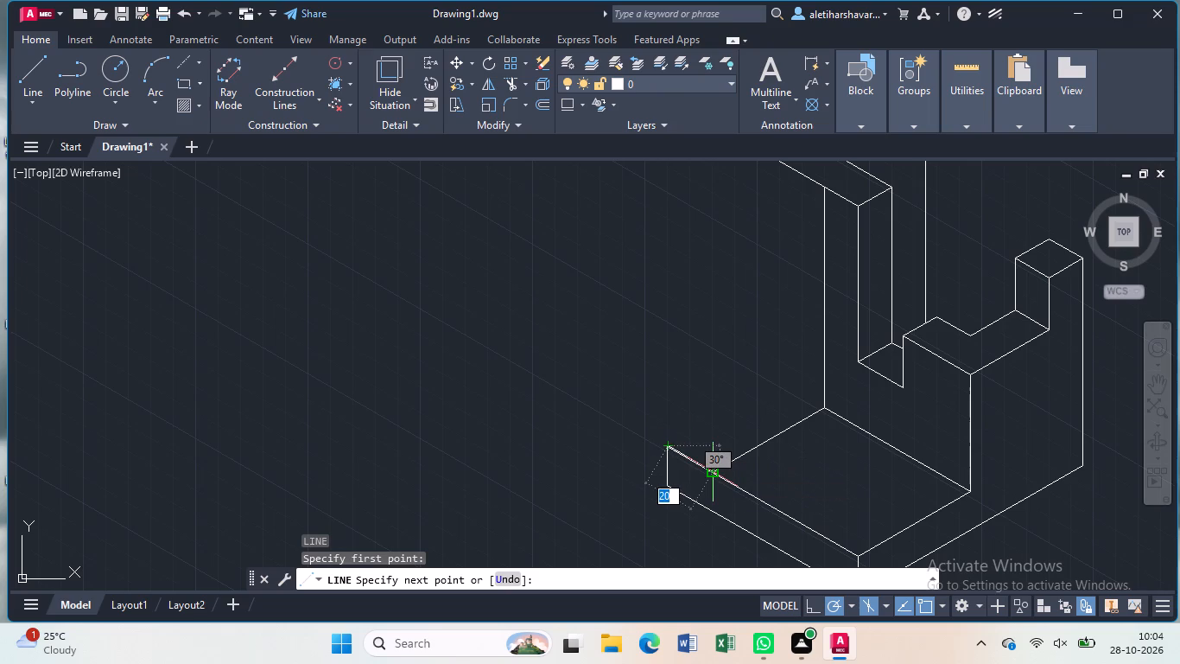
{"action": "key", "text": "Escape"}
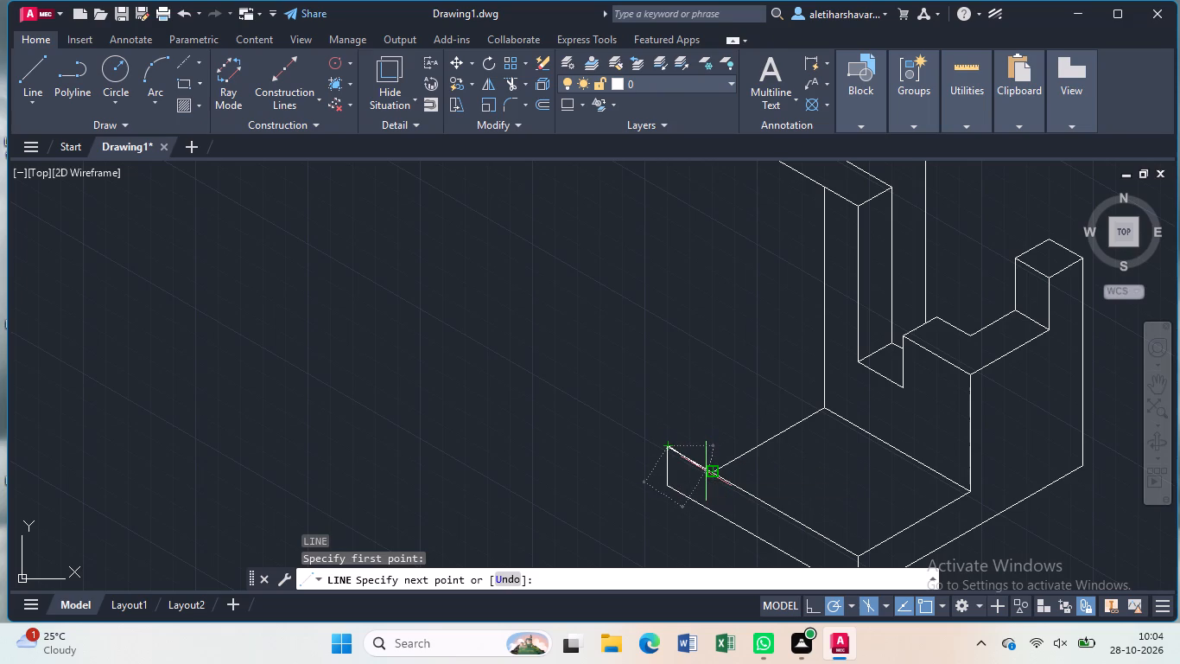
Delete the vertical rising from the base face's back corner and the sloping base edge that meets its lower end.
{"action": "left_click", "coordinate": [823, 333]}
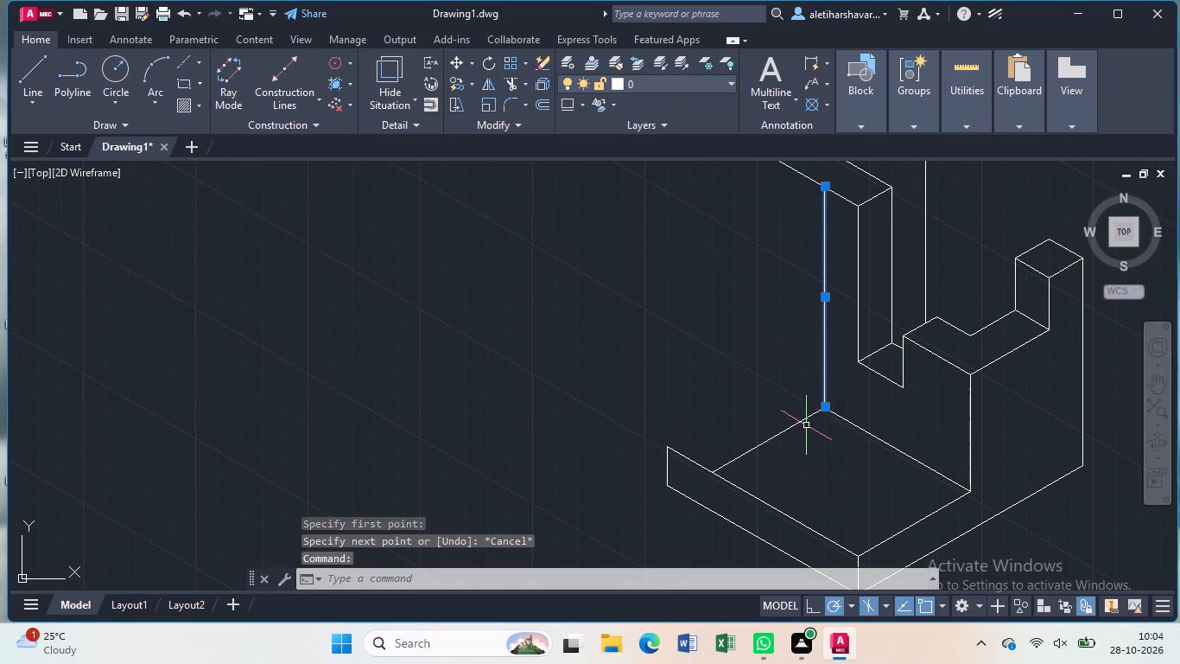
{"action": "left_click", "coordinate": [801, 423]}
{"action": "key", "text": "Delete"}
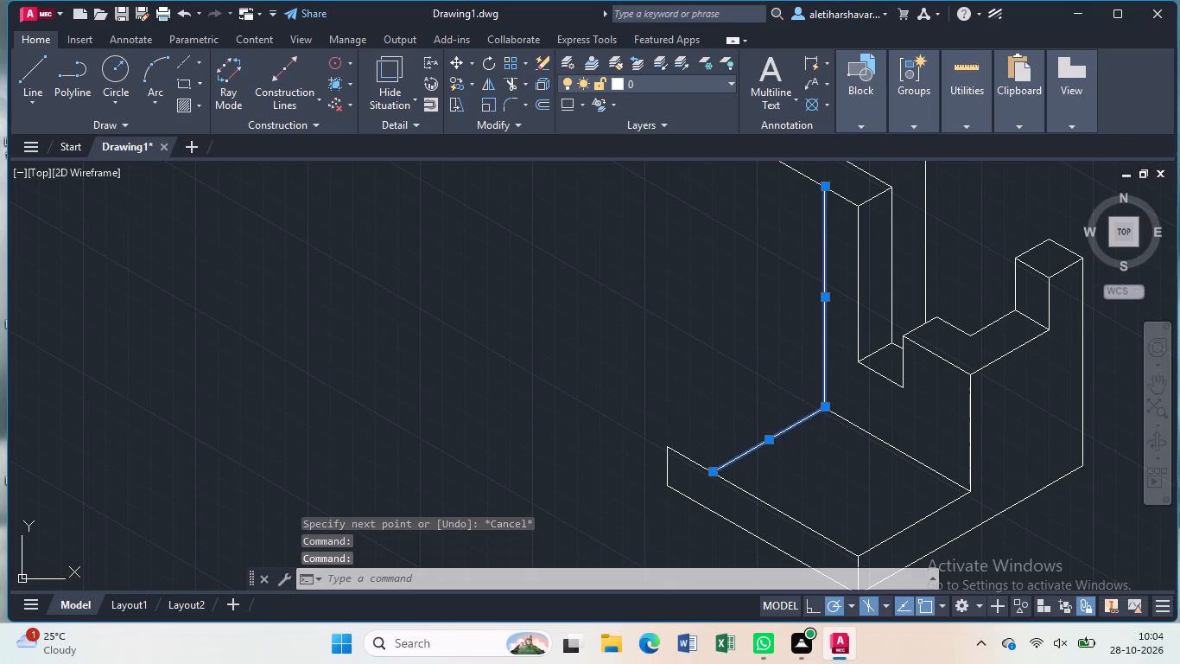
Draw a 15 mm line along the base face's front edge from its outer corner, continuing at 30° across the face past its back edge.
{"action": "key", "text": "l"}
{"action": "key", "text": "Return"}
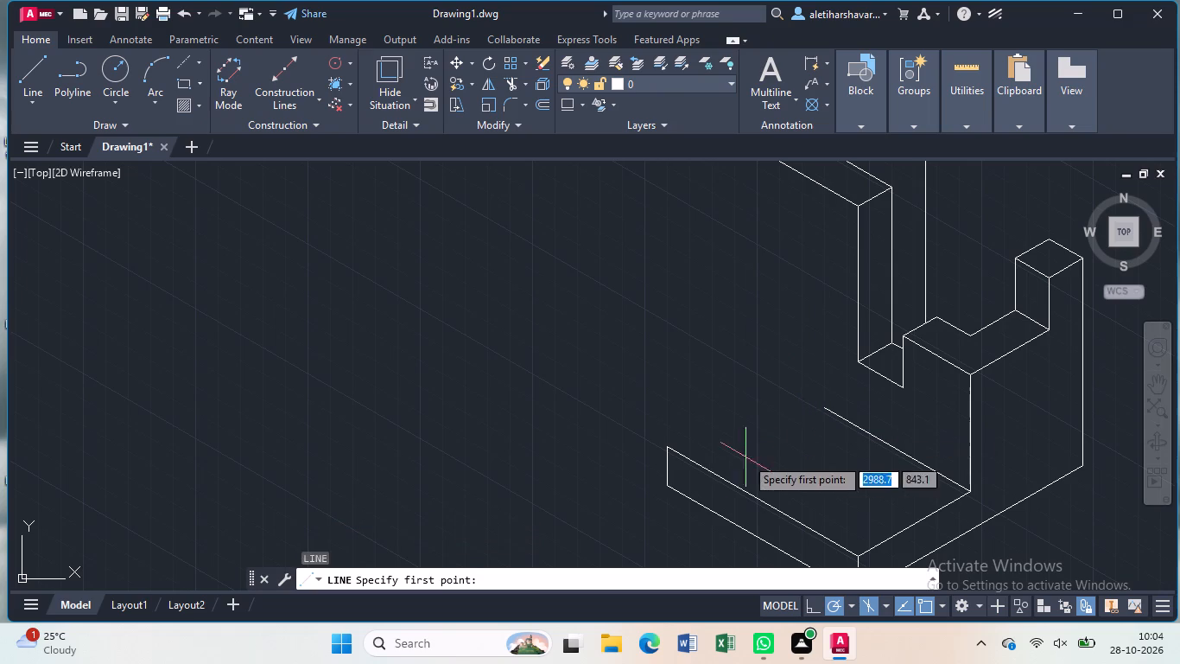
{"action": "scroll", "coordinate": [725, 458], "scroll_direction": "down", "scroll_amount": 1}
{"action": "middle_click_drag", "start_coordinate": [726, 455], "coordinate": [676, 365]}
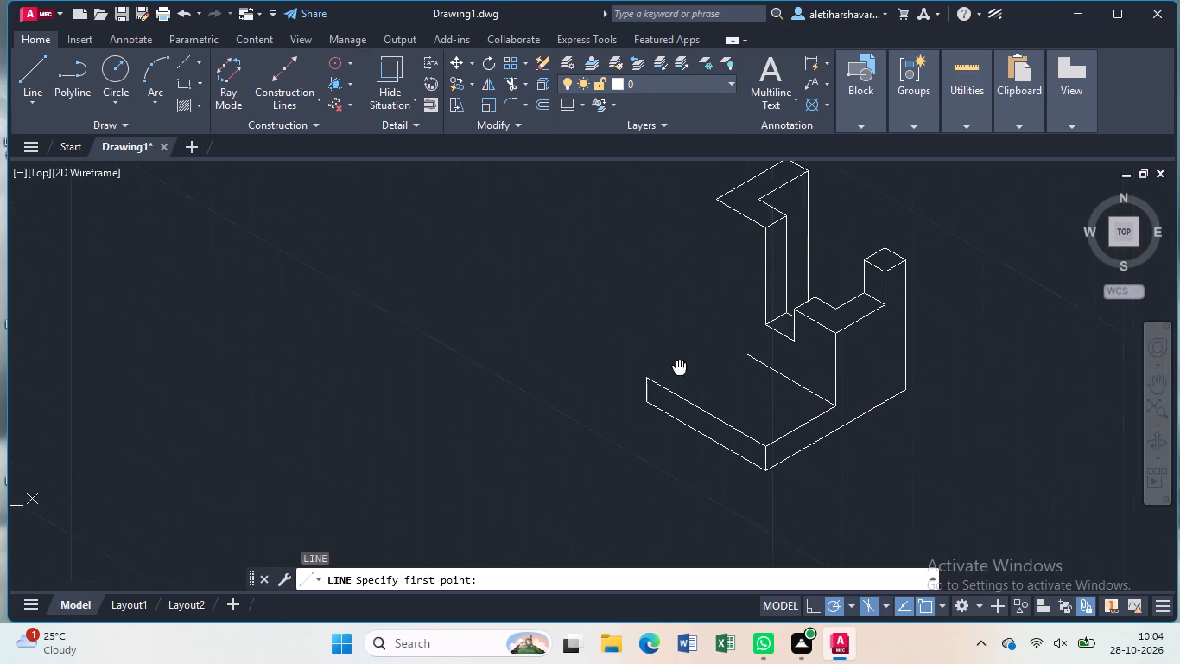
{"action": "middle_click_drag", "start_coordinate": [676, 365], "coordinate": [673, 356]}
{"action": "left_click", "coordinate": [640, 354]}
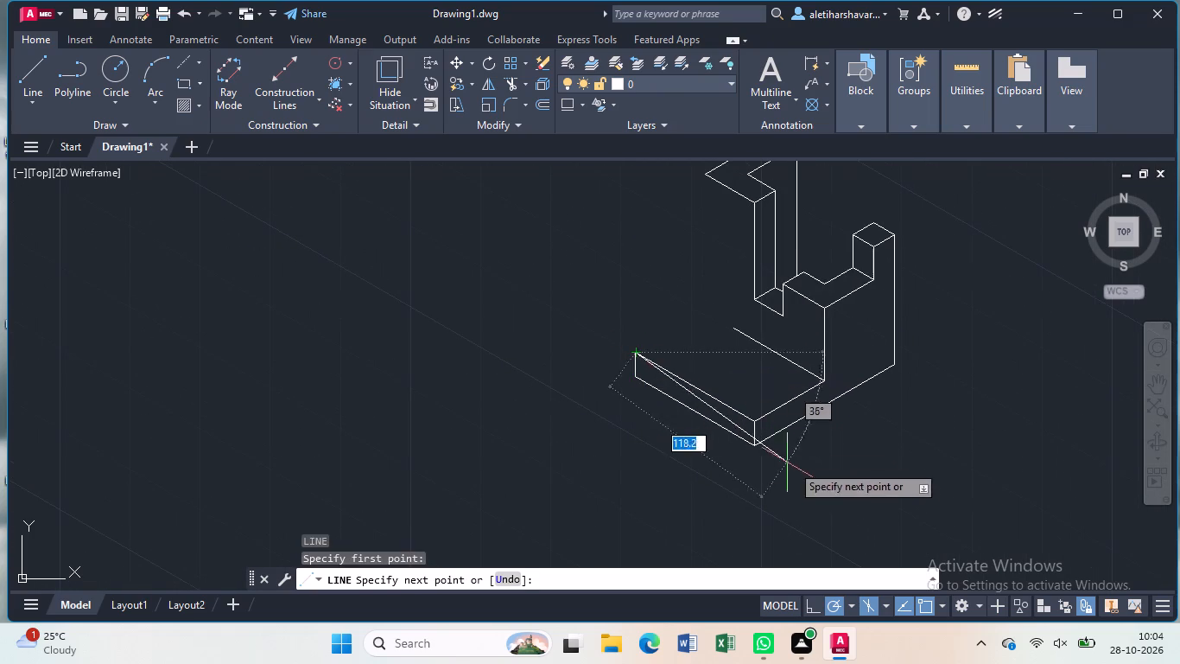
{"action": "key", "text": "1"}
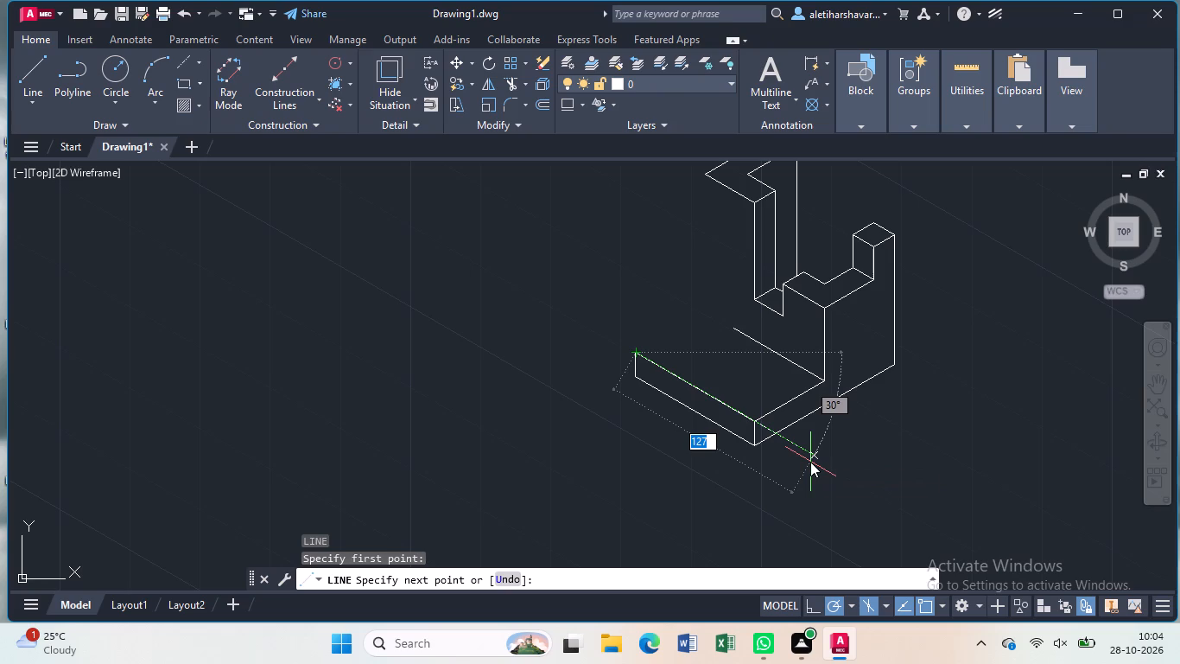
{"action": "key", "text": "5"}
{"action": "key", "text": "Return"}
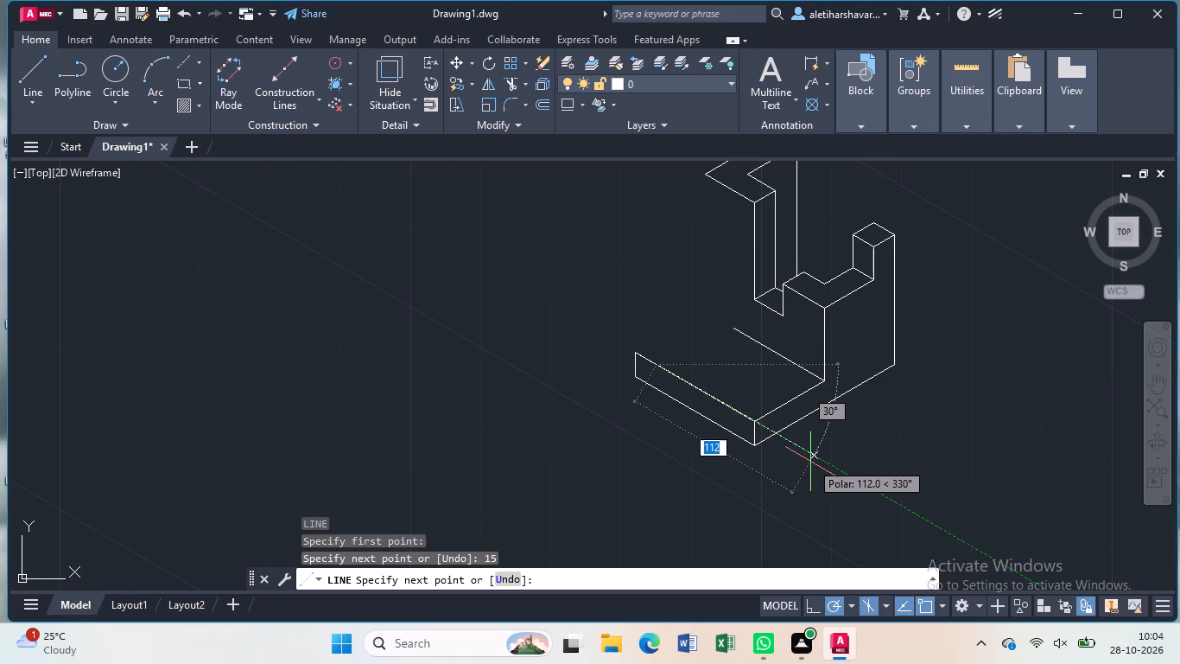
{"action": "left_click", "coordinate": [744, 311]}
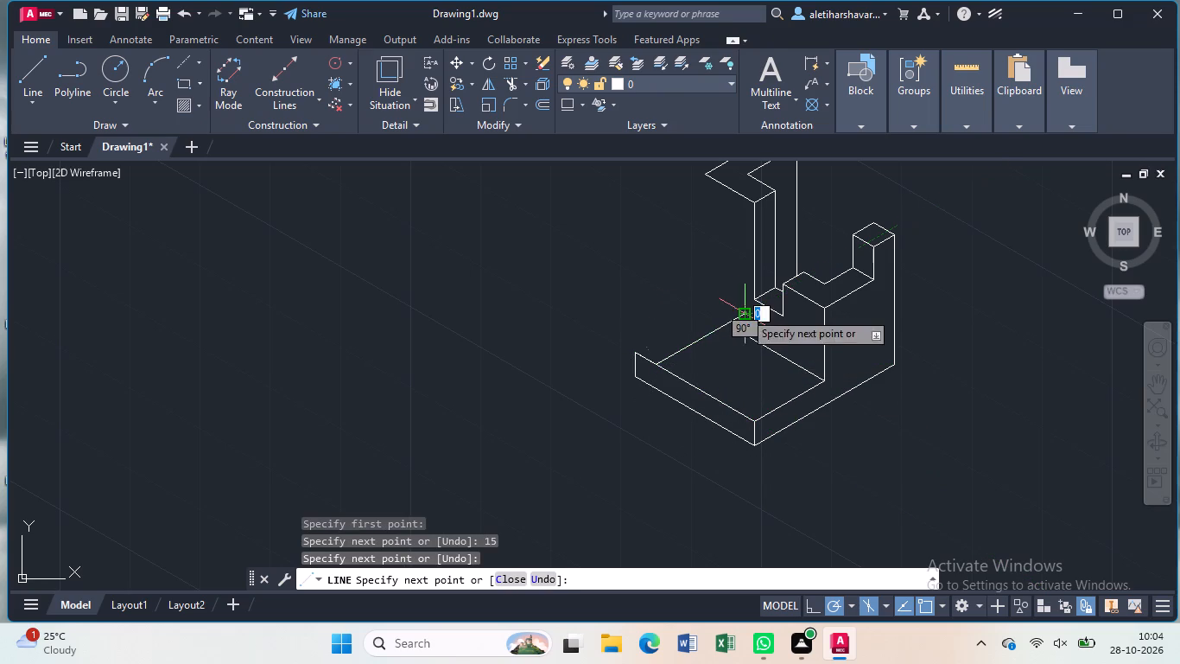
{"action": "key", "text": "Escape"}
Trim the overhanging ends of the base face's back edge and the new 30° line where they cross.
{"action": "type", "text": "tr"}
{"action": "key", "text": "Return"}
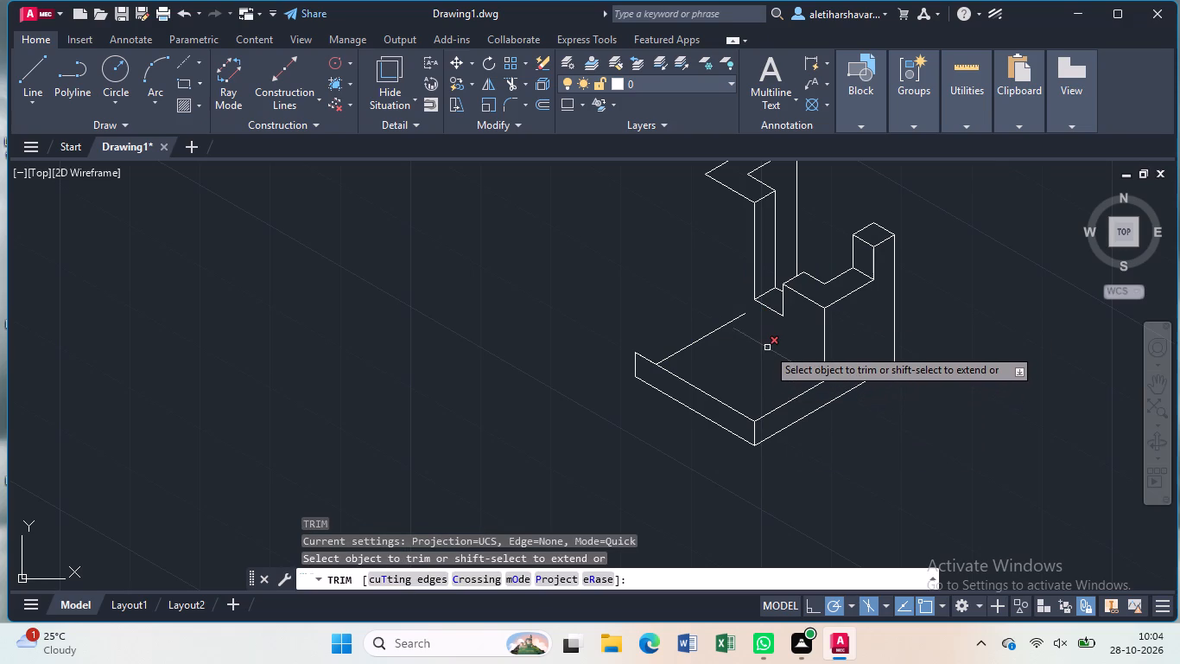
{"action": "left_click", "coordinate": [767, 348], "text": "shift"}
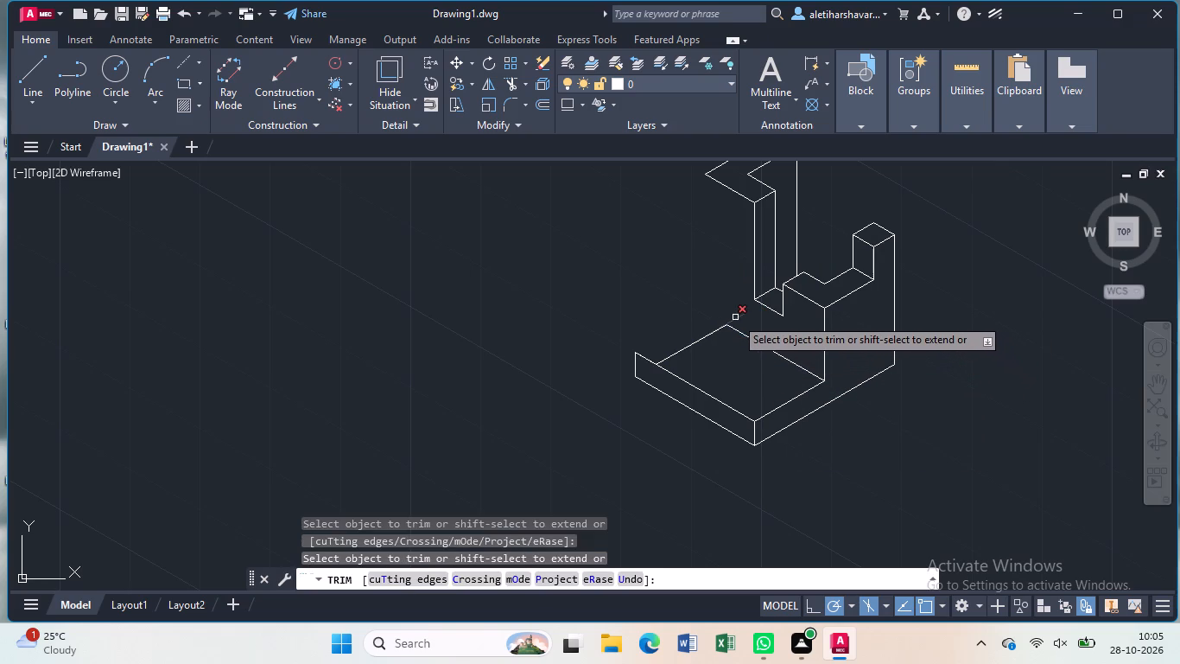
{"action": "left_click", "coordinate": [734, 317]}
{"action": "key", "text": "Escape"}
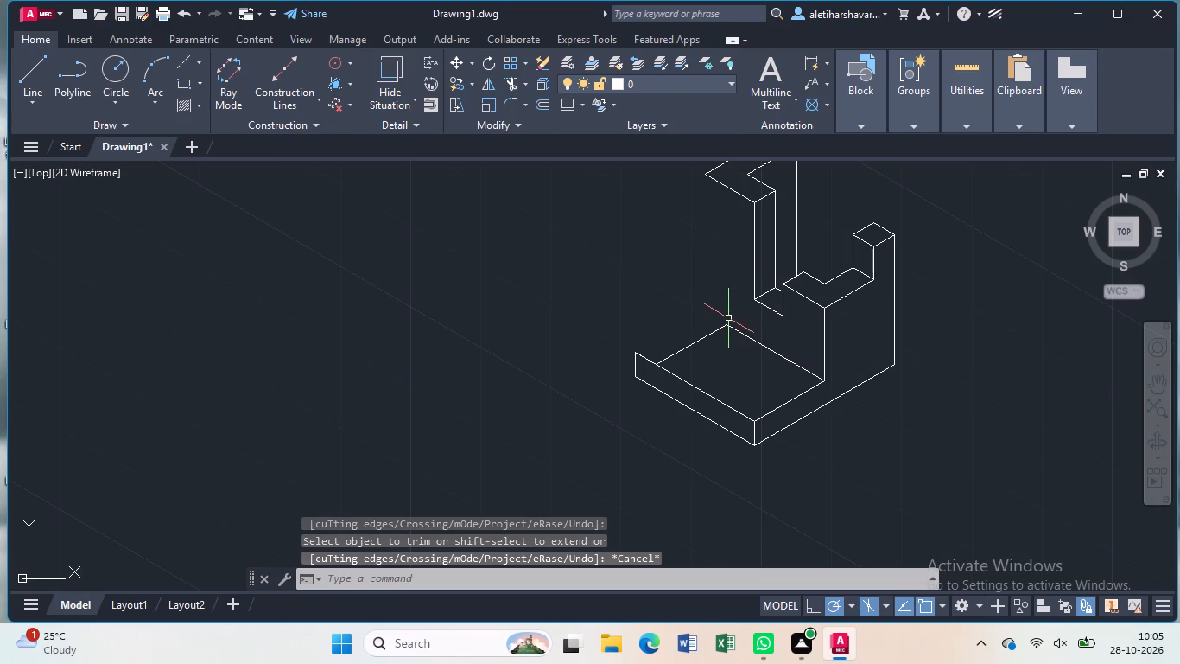
Draw a vertical from the base face's new back corner past the top face and trim it back to the top face's front edge.
{"action": "scroll", "coordinate": [726, 320], "scroll_direction": "down", "scroll_amount": 1}
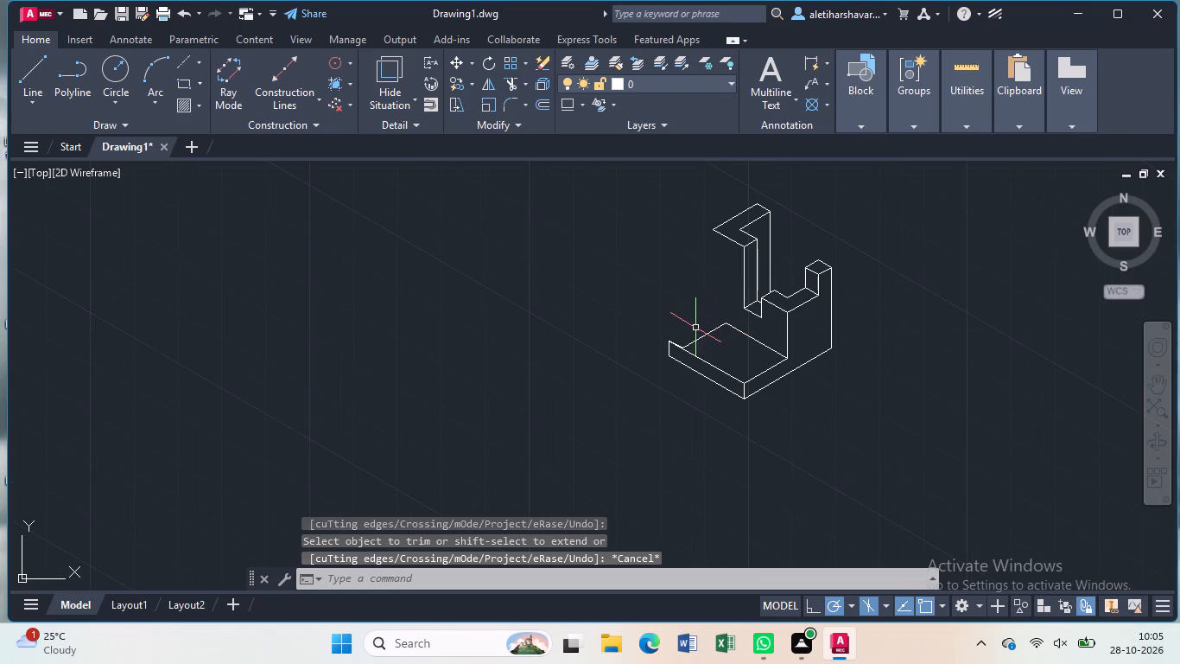
{"action": "key", "text": "l"}
{"action": "key", "text": "Return"}
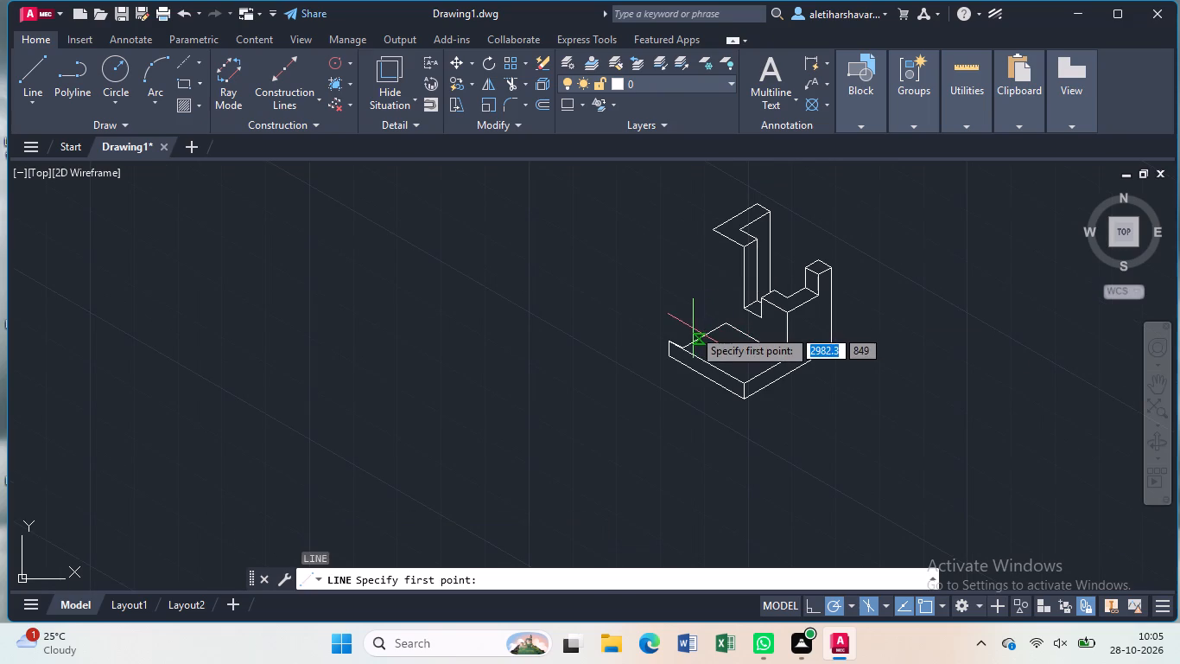
{"action": "left_click", "coordinate": [727, 322]}
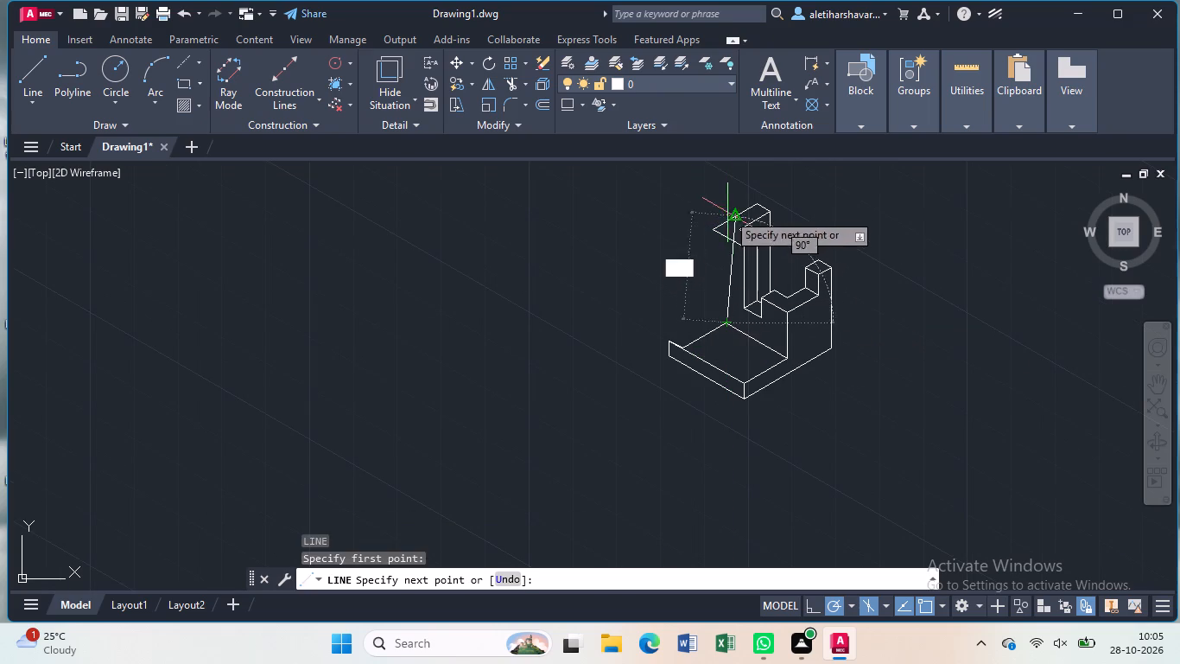
{"action": "left_click", "coordinate": [726, 195]}
{"action": "key", "text": "Escape"}
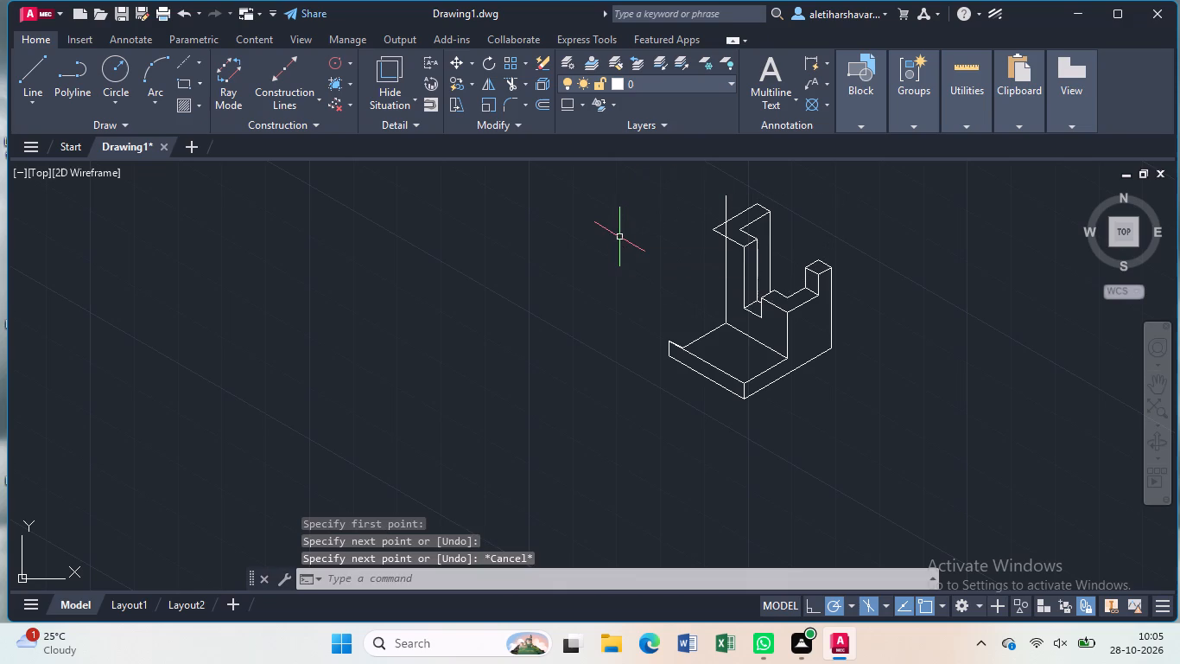
{"action": "key", "text": "t"}
{"action": "key", "text": "r"}
{"action": "key", "text": "Return"}
{"action": "left_click", "coordinate": [724, 202]}
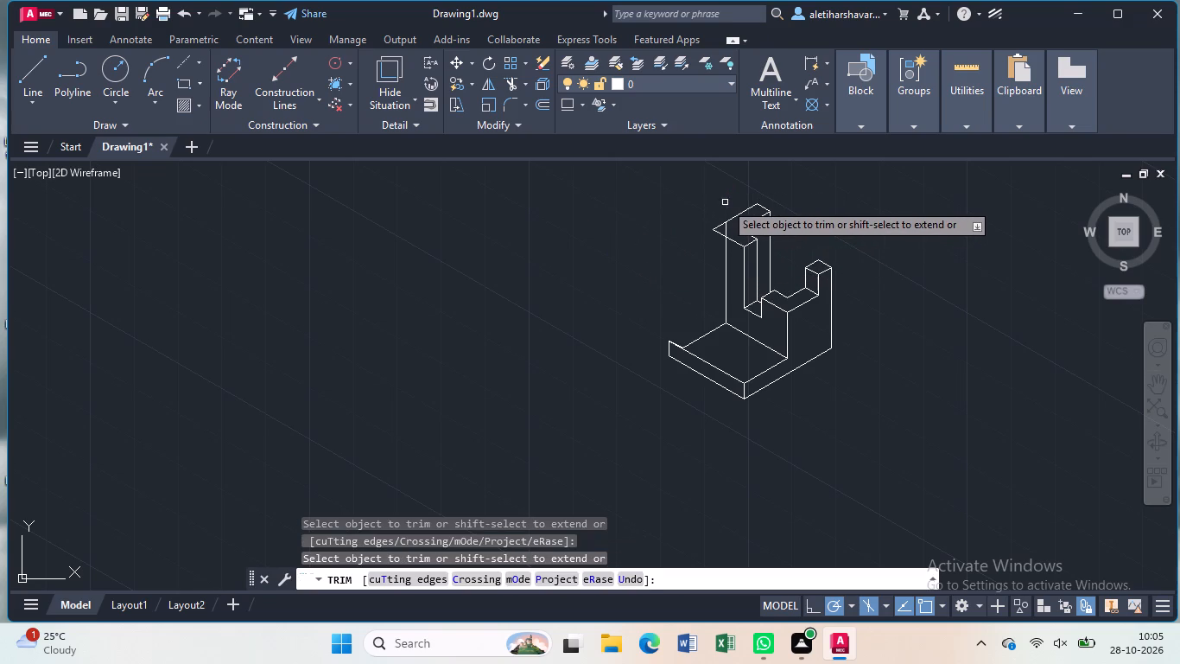
{"action": "left_click", "coordinate": [725, 231]}
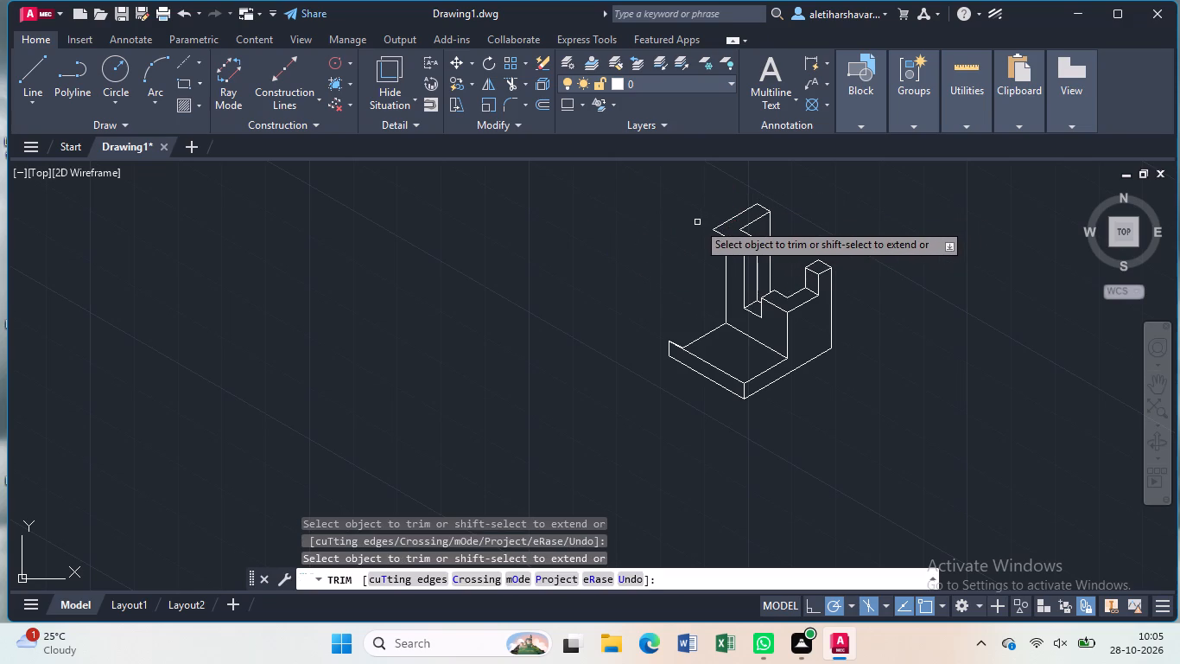
{"action": "key", "text": "Escape"}
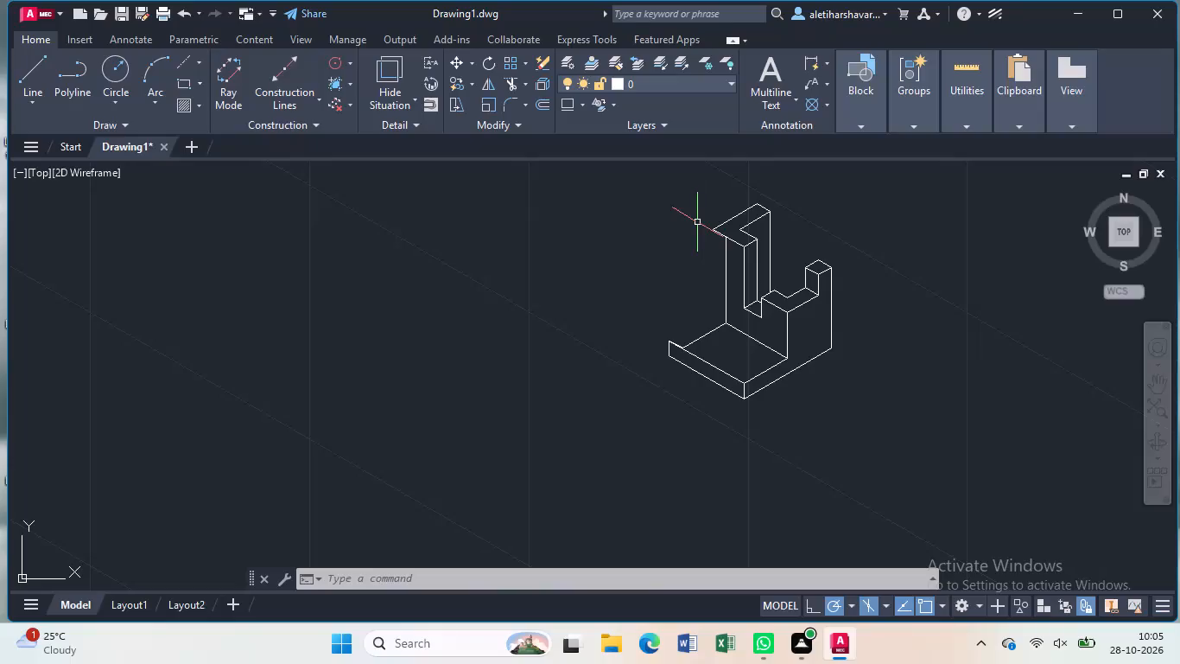
Draw two parallel sloping rib edges from the base face's outer corner and its 15 mm point up to the matching top face points.
{"action": "scroll", "coordinate": [750, 239], "scroll_direction": "up", "scroll_amount": 1}
{"action": "key", "text": "l"}
{"action": "key", "text": "Return"}
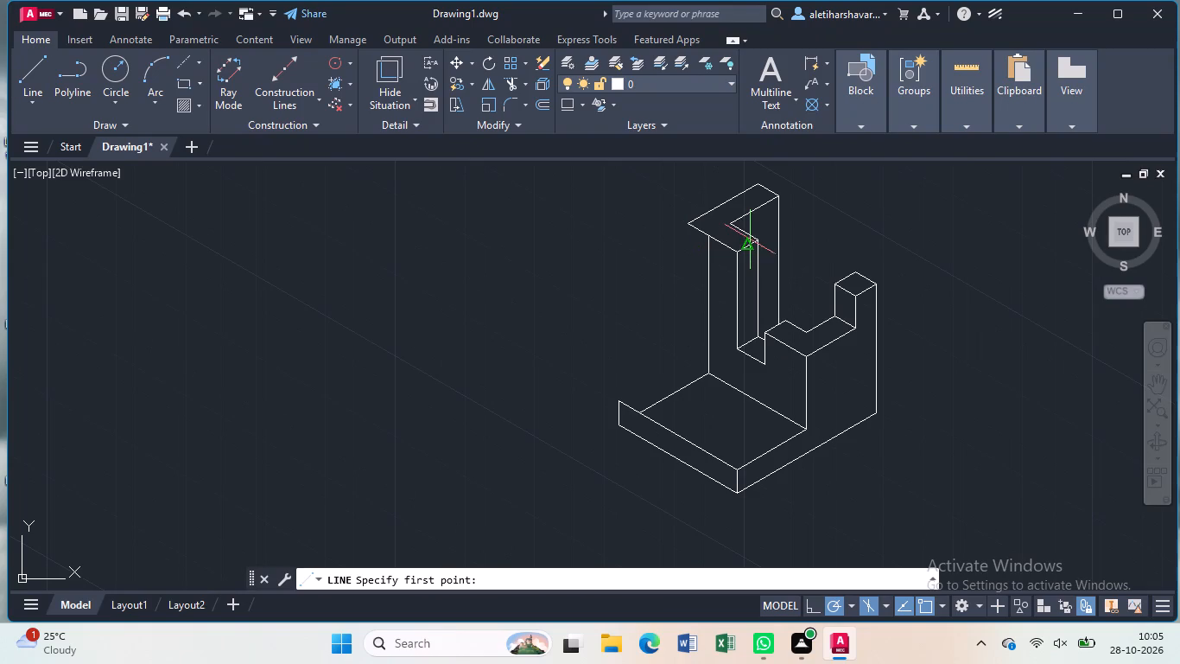
{"action": "left_click", "coordinate": [615, 399]}
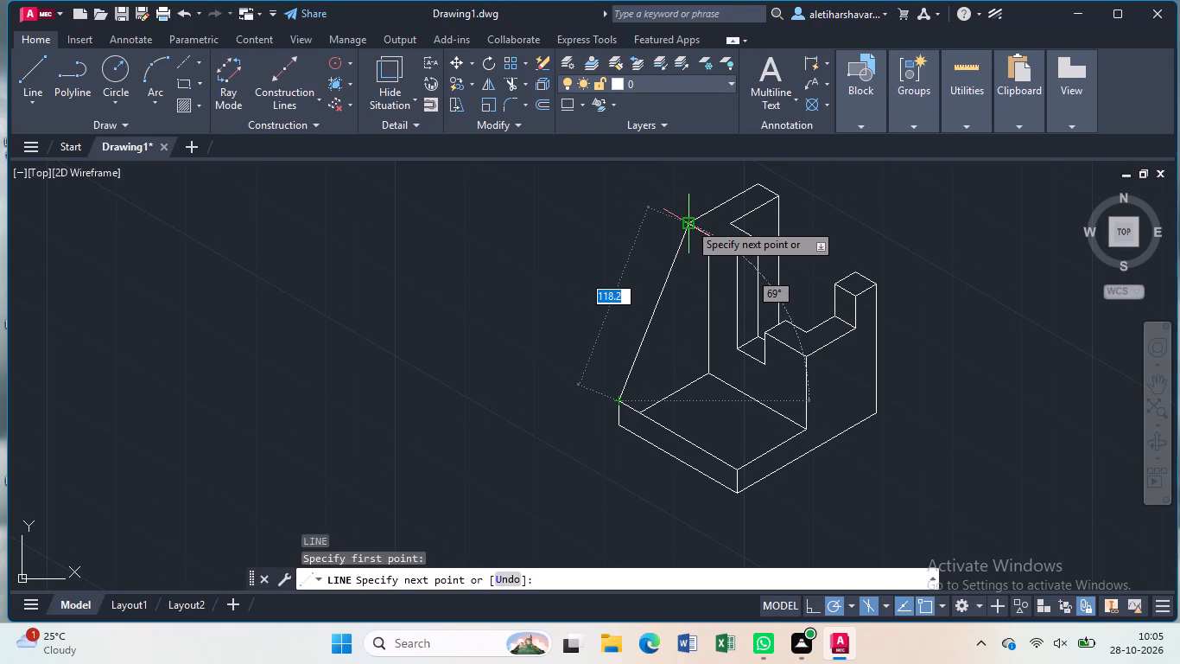
{"action": "left_click", "coordinate": [688, 222]}
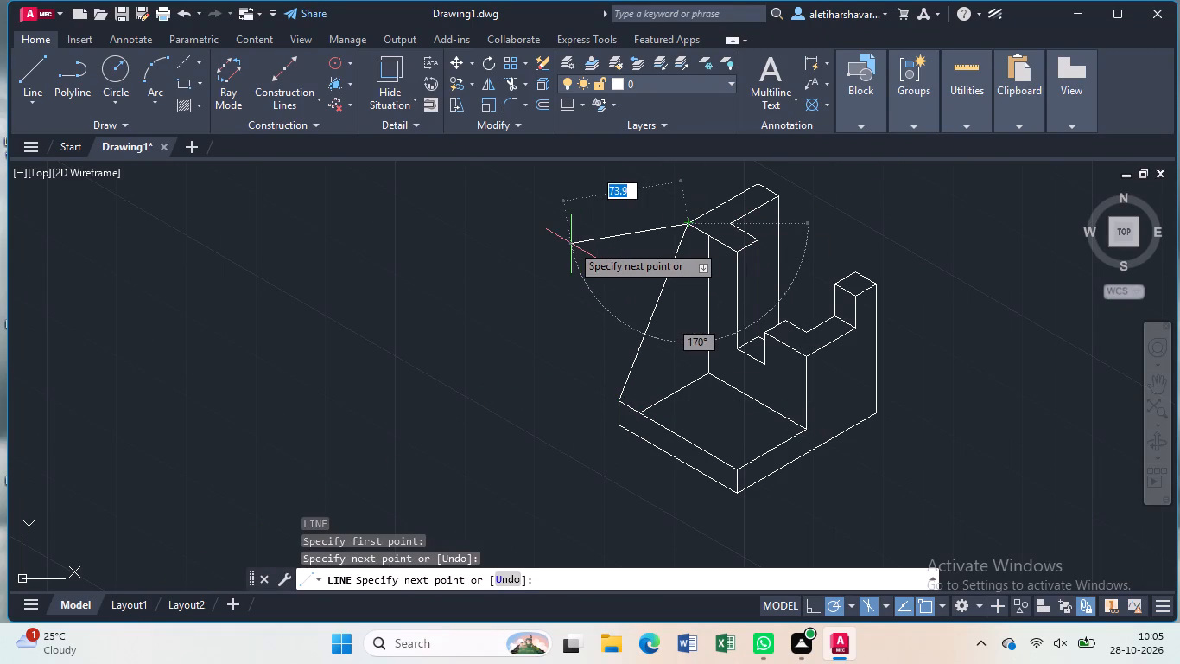
{"action": "key", "text": "Escape"}
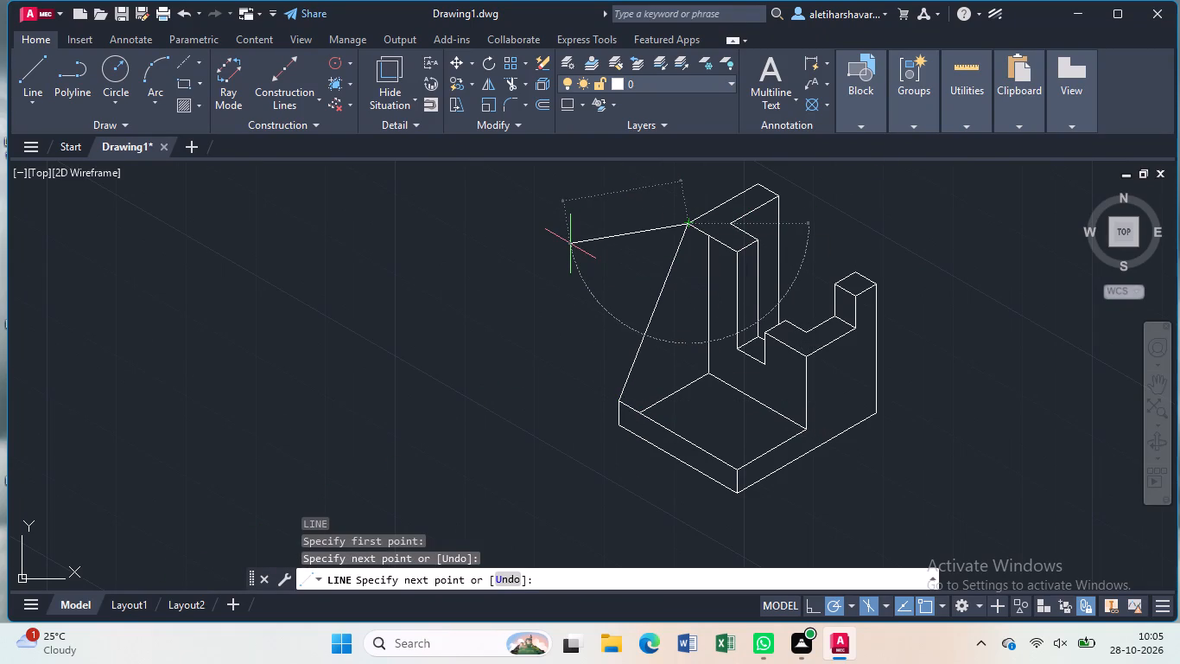
{"action": "key", "text": "l"}
{"action": "key", "text": "Return"}
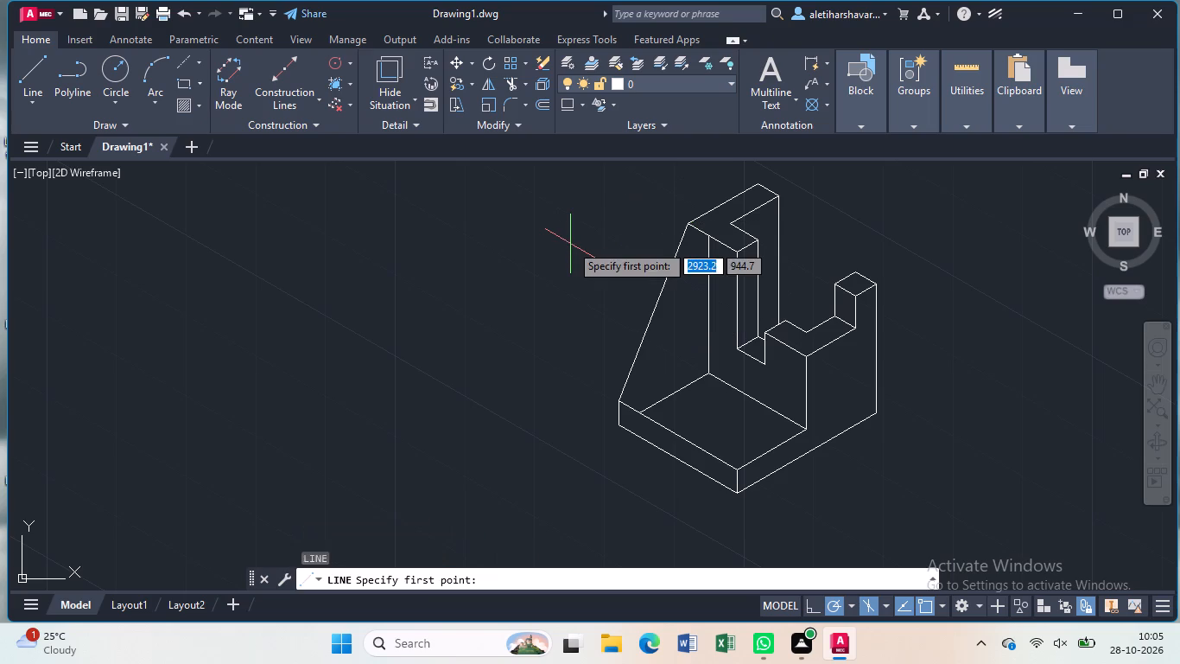
{"action": "left_click", "coordinate": [636, 408]}
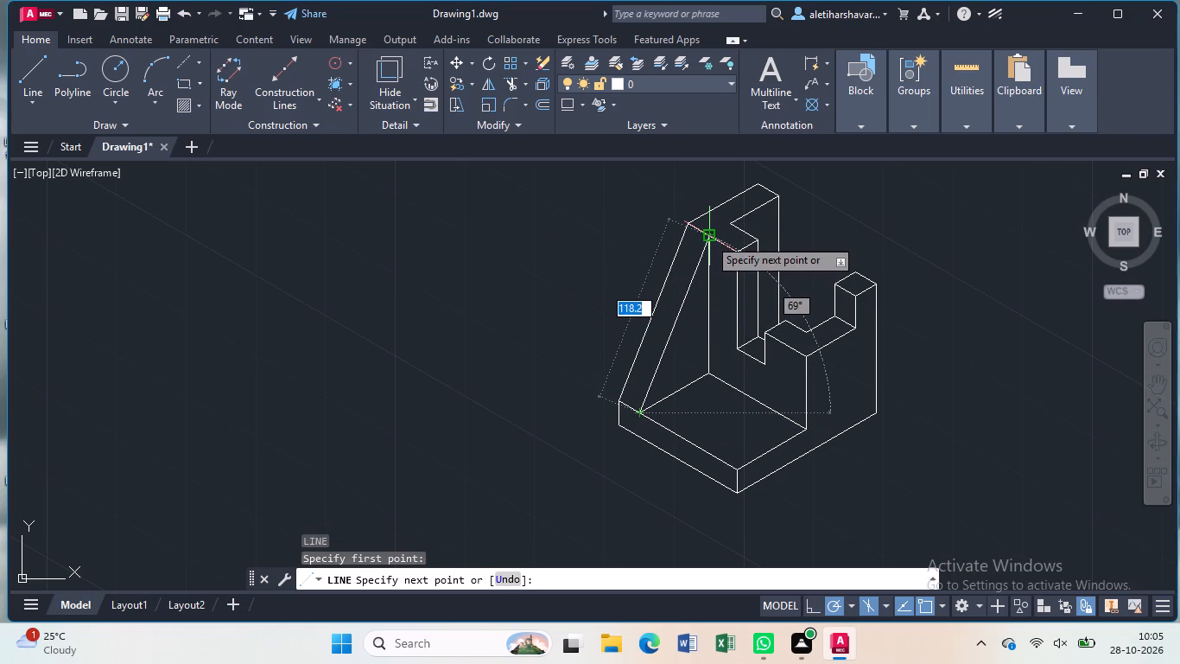
{"action": "left_click", "coordinate": [708, 238]}
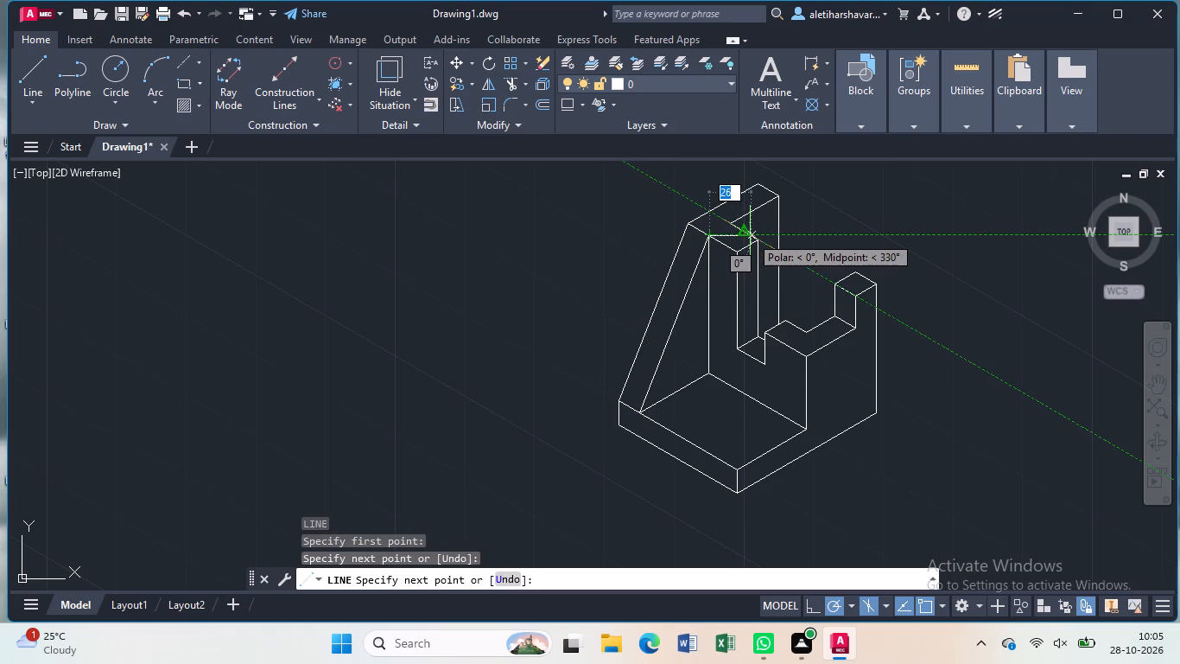
{"action": "key", "text": "Escape"}
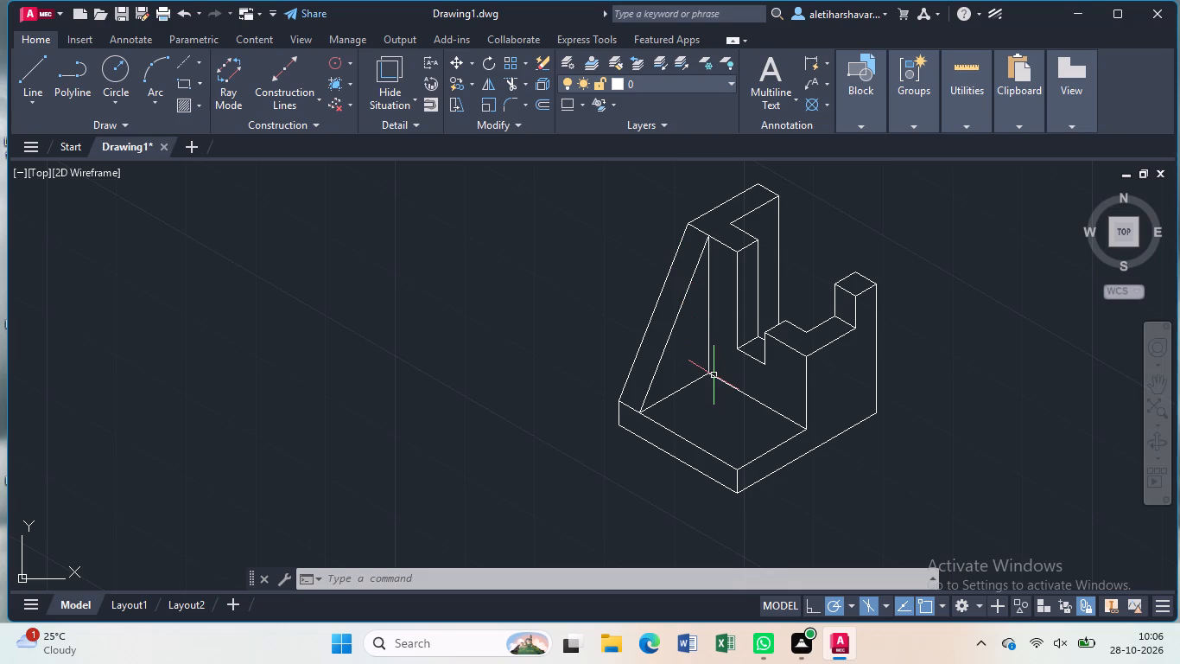
Draw a 35 mm line along the base face's front edge from its front corner, continuing with a 25 mm line at 30° into the face.
{"action": "middle_click_drag", "start_coordinate": [723, 418], "coordinate": [699, 369]}
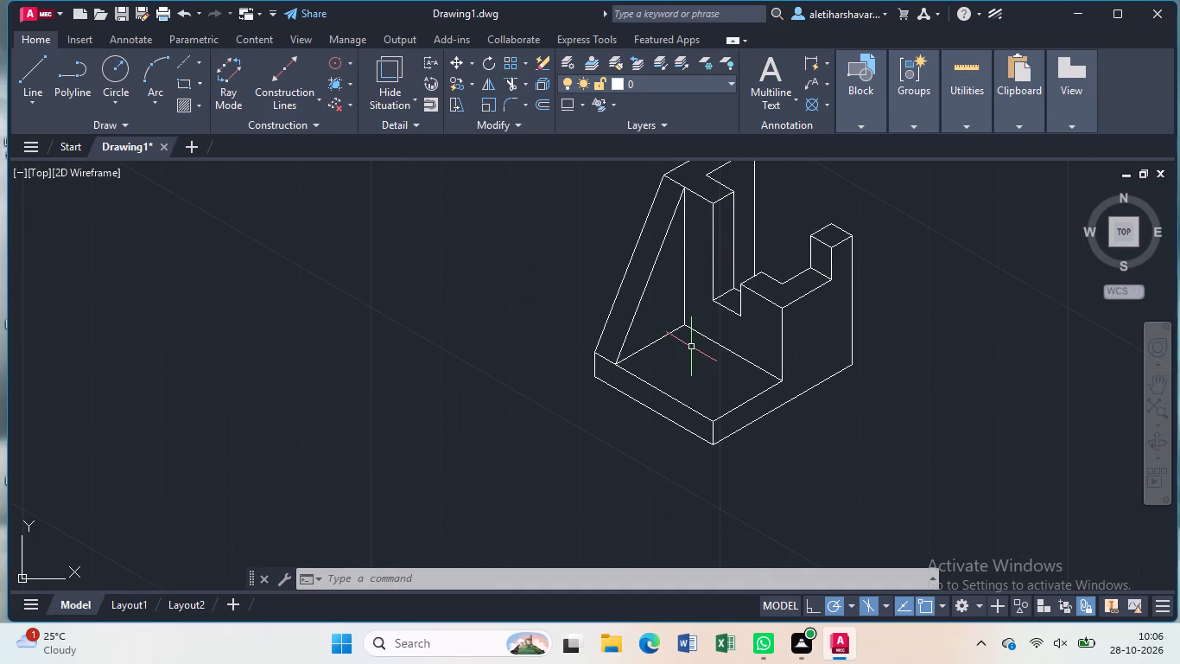
{"action": "key", "text": "l"}
{"action": "key", "text": "Return"}
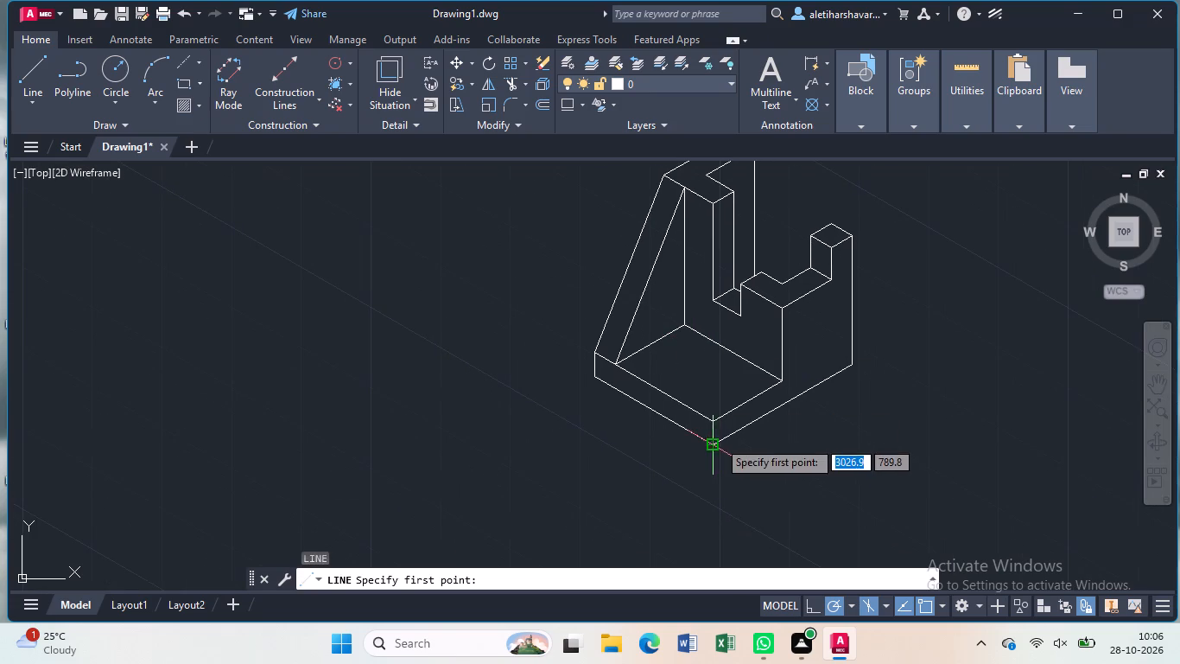
{"action": "left_click", "coordinate": [714, 424]}
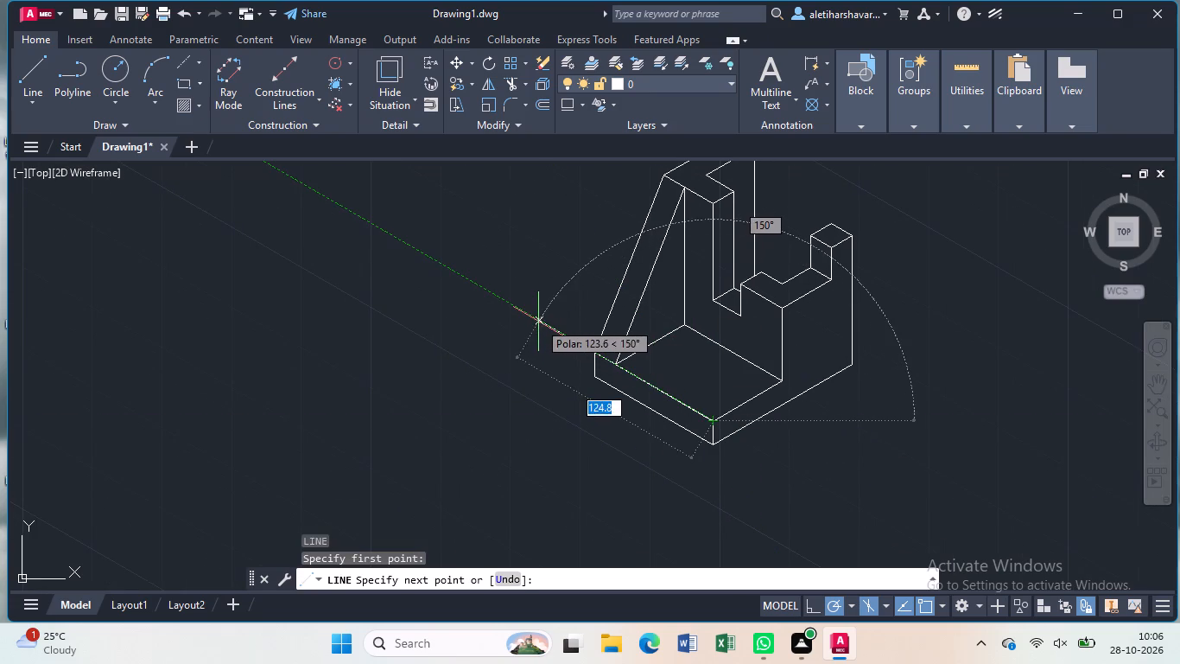
{"action": "key", "text": "3"}
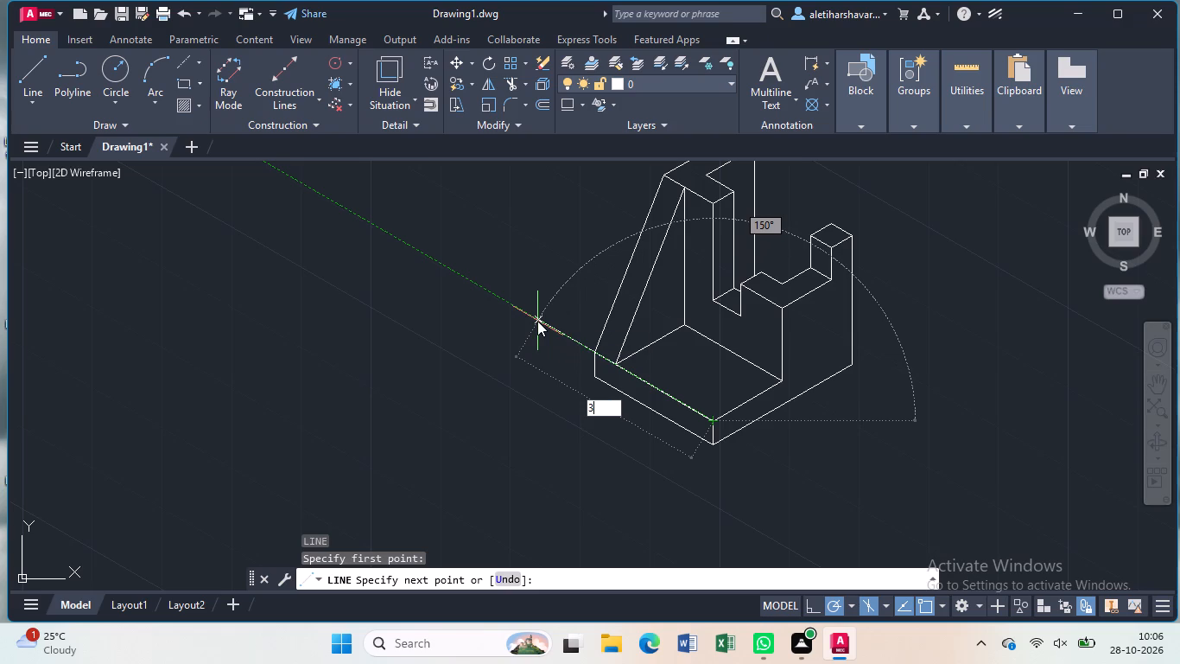
{"action": "key", "text": "5"}
{"action": "key", "text": "Return"}
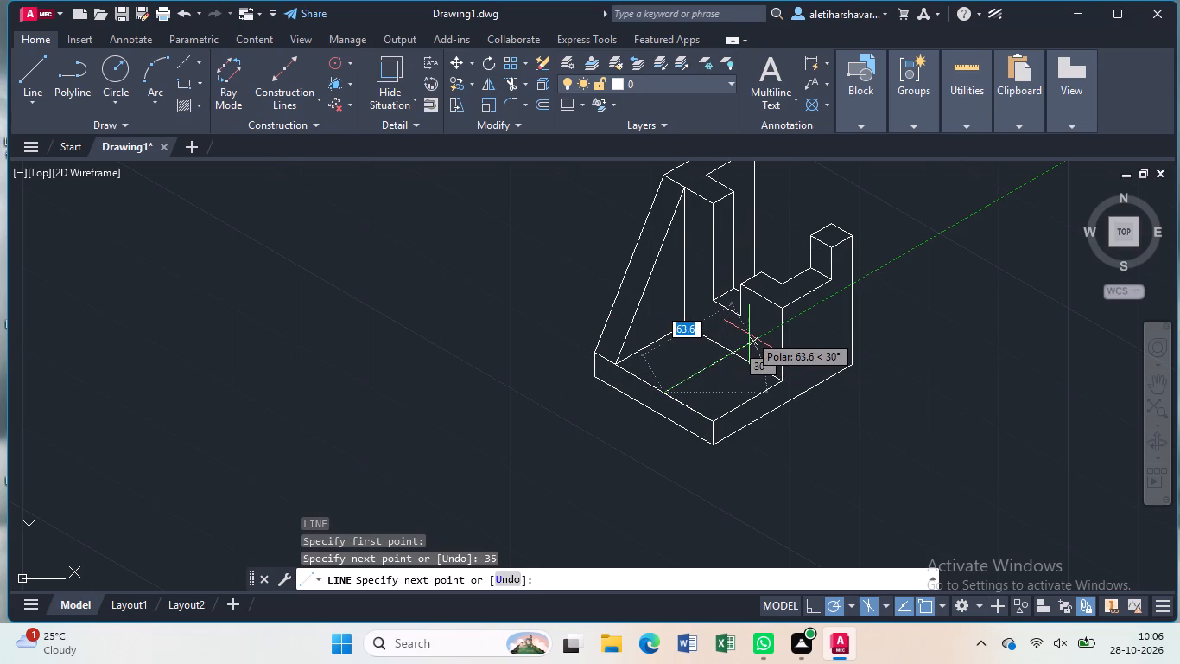
{"action": "key", "text": "2"}
{"action": "key", "text": "5"}
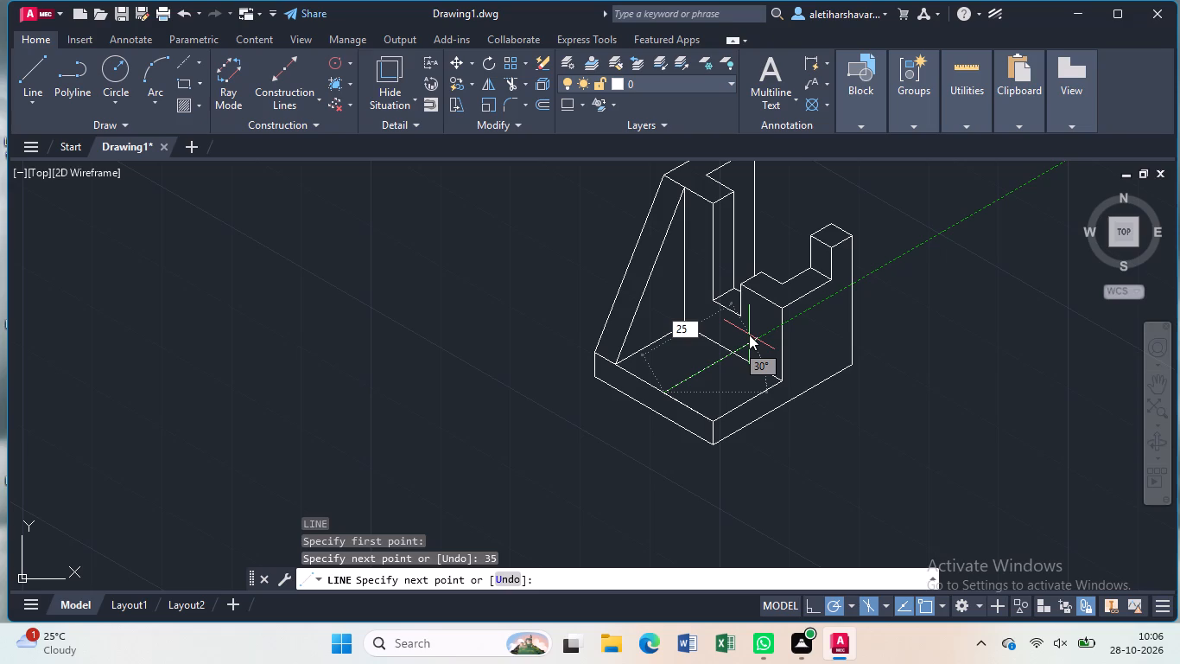
{"action": "key", "text": "Return"}
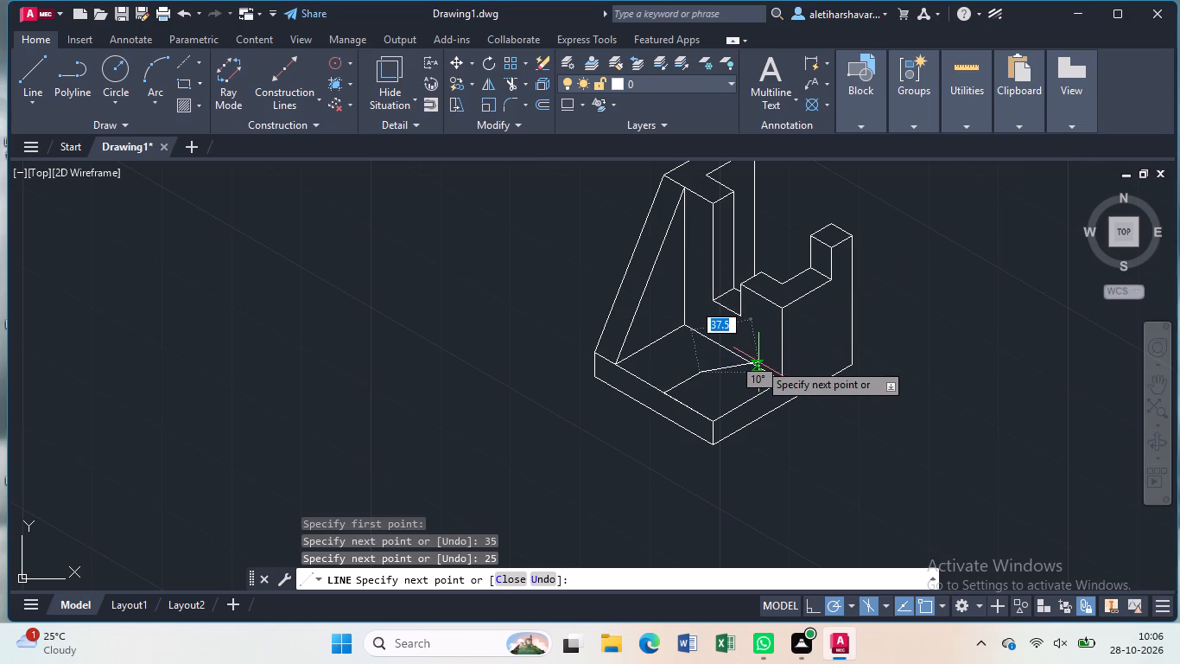
{"action": "key", "text": "Escape"}
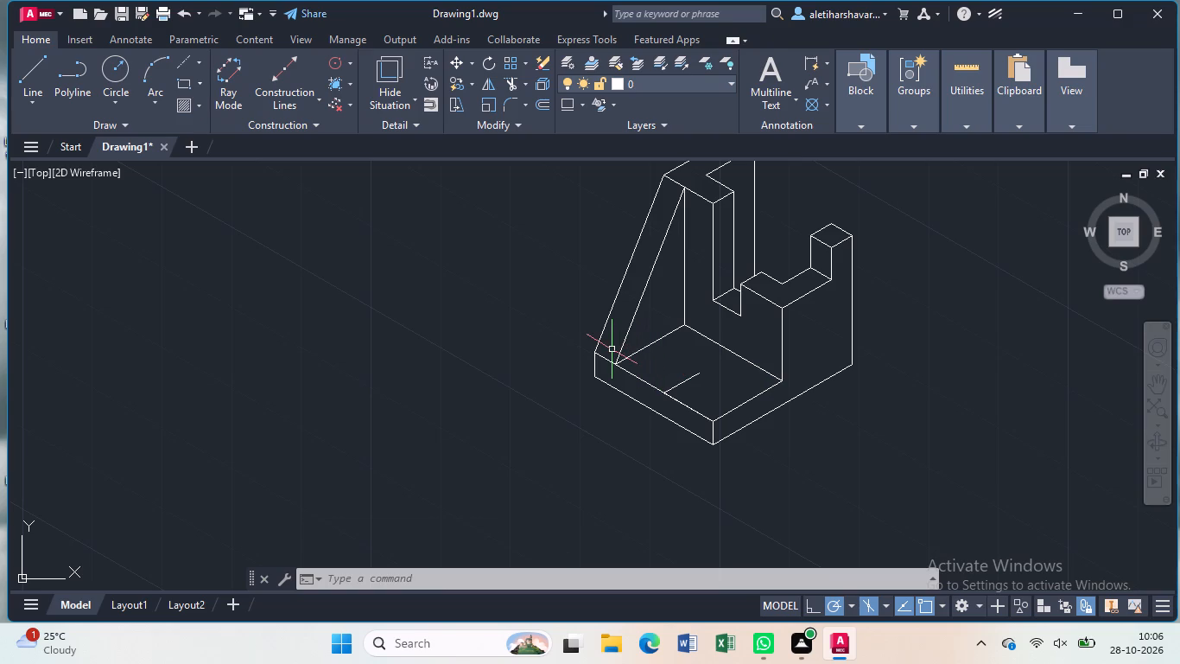
Draw a 12.5 mm radius isocircle in the top isoplane, centred on the inner end of the 25 mm line on the base face.
{"action": "type", "text": "ell"}
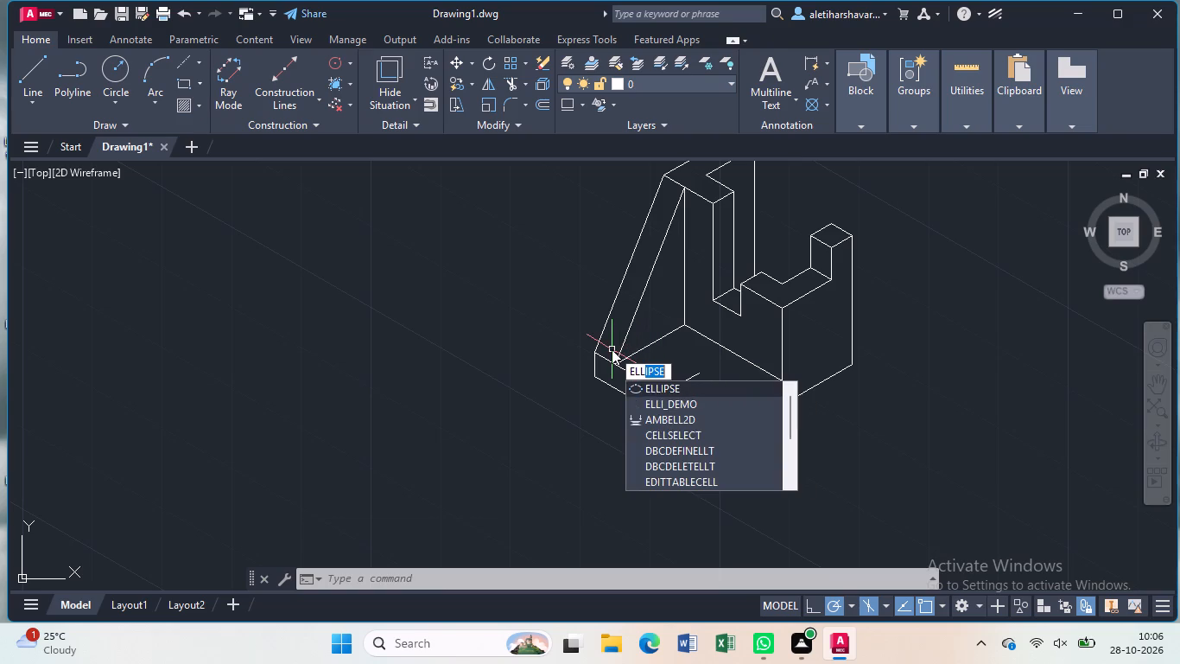
{"action": "left_click", "coordinate": [661, 391]}
{"action": "scroll", "coordinate": [646, 382], "scroll_direction": "up", "scroll_amount": 2}
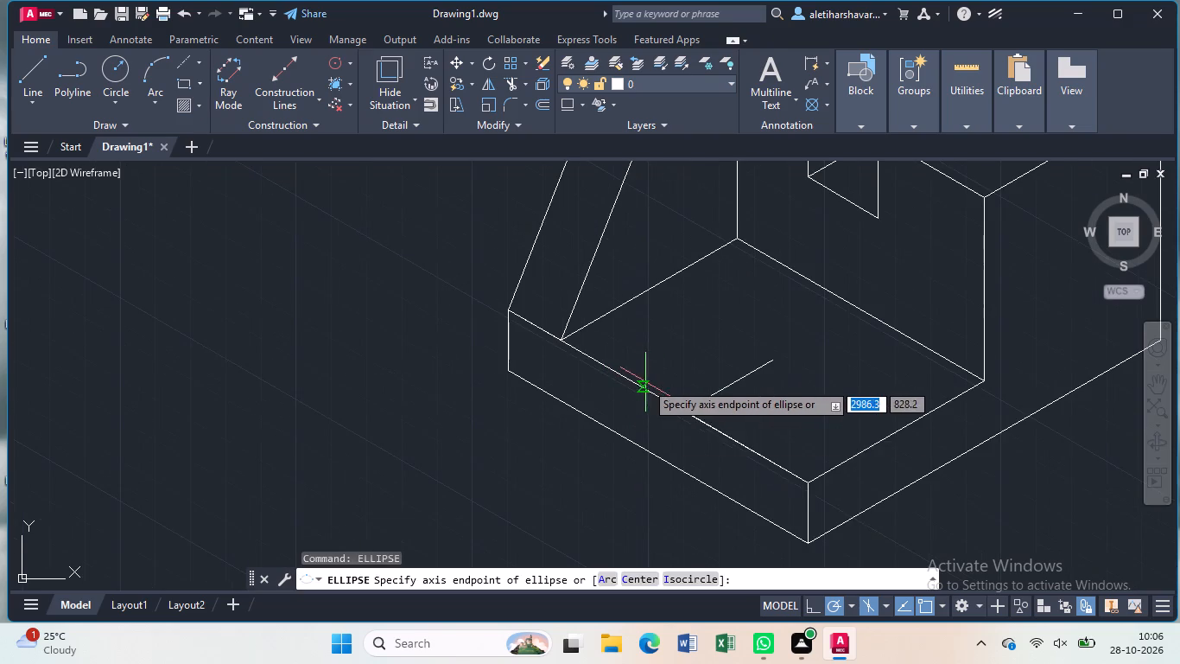
{"action": "left_click", "coordinate": [706, 575]}
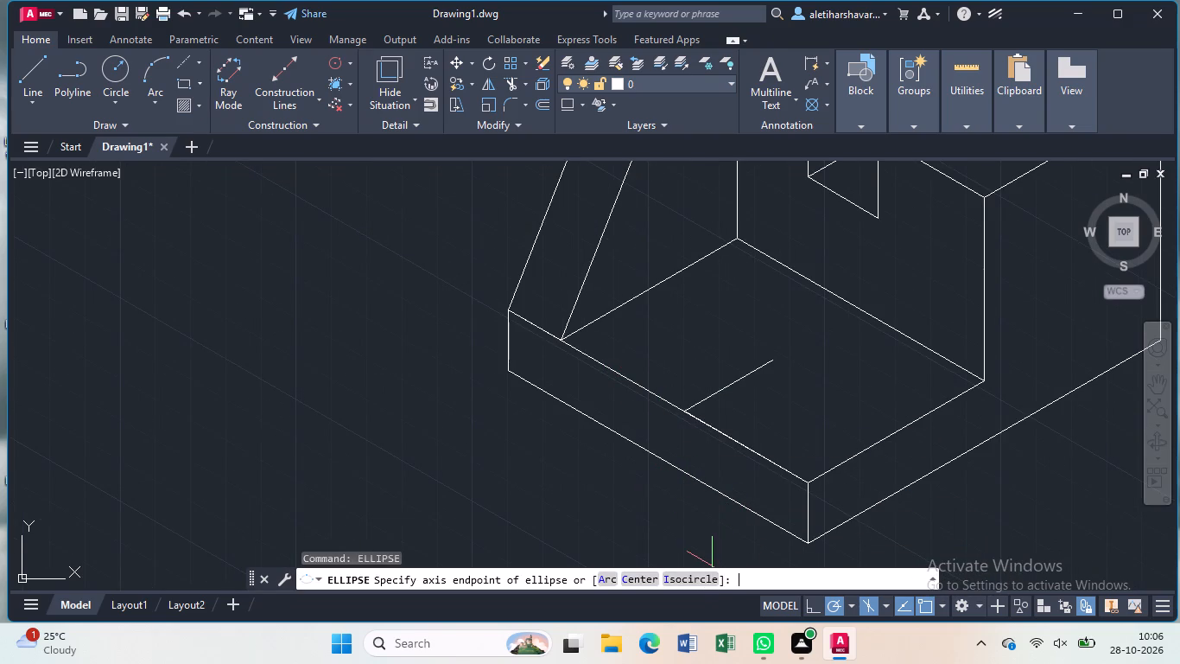
{"action": "left_click", "coordinate": [773, 360]}
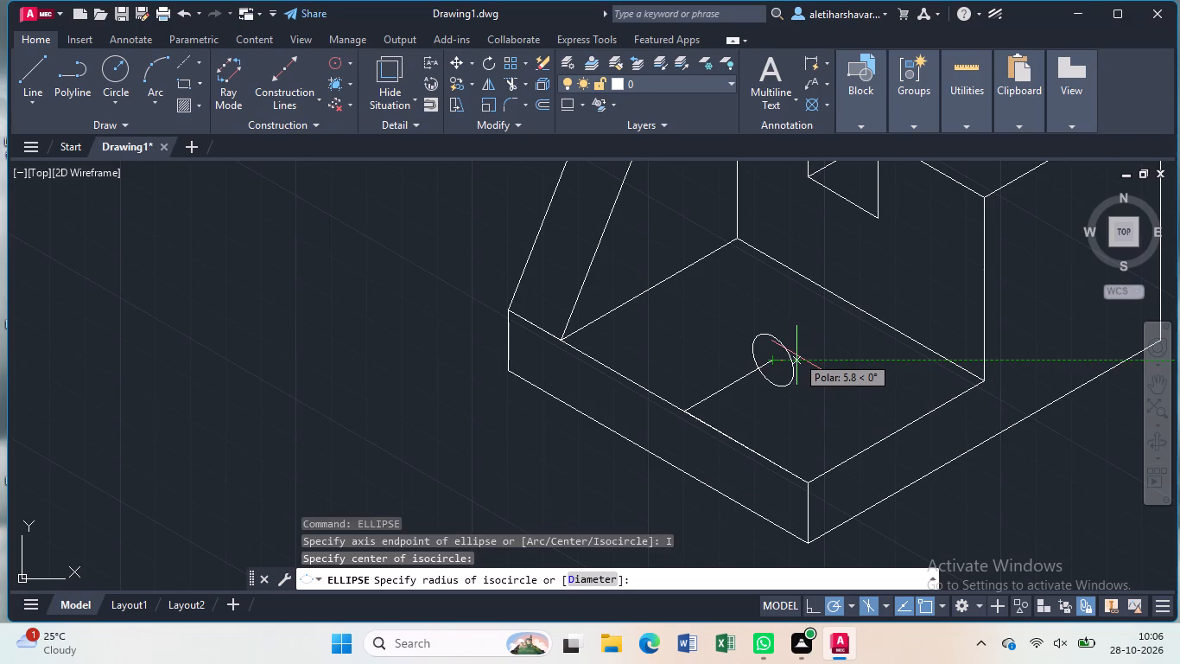
{"action": "key", "text": "F5"}
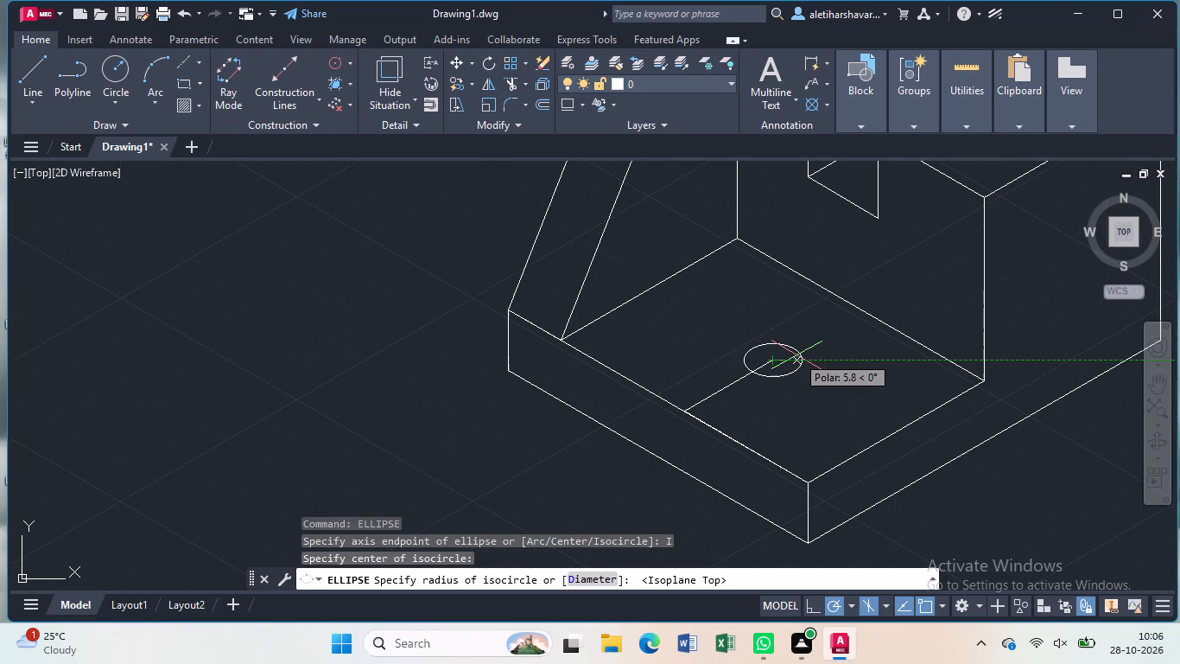
{"action": "type", "text": "12"}
{"action": "key", "text": "period"}
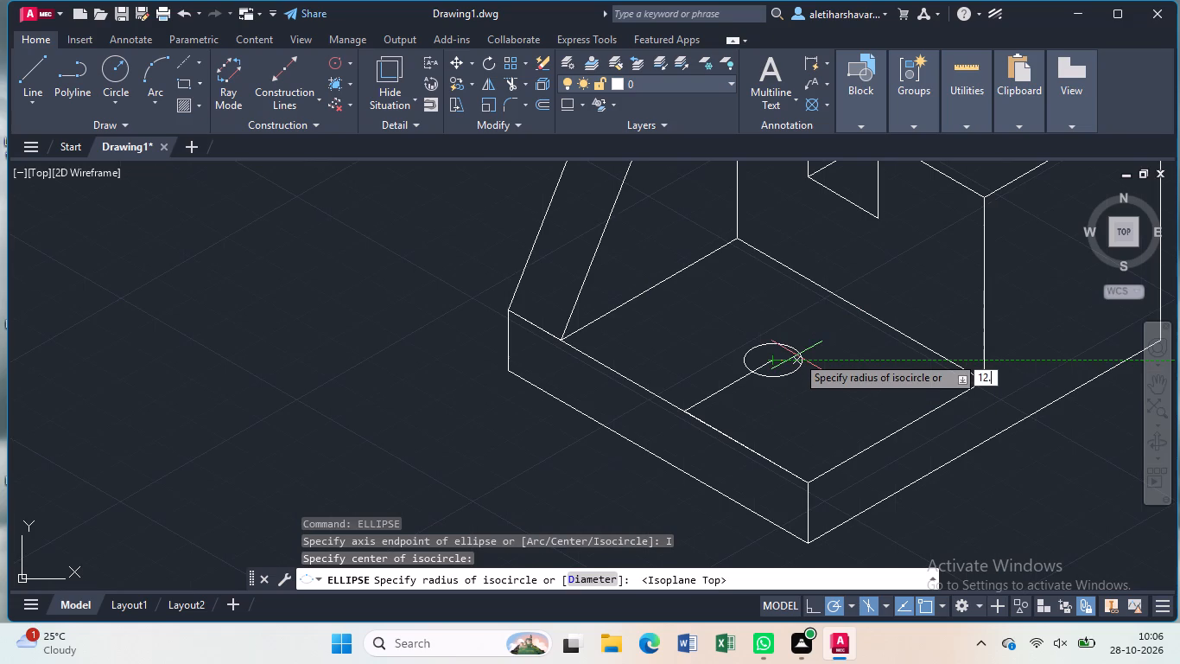
{"action": "key", "text": "5"}
{"action": "key", "text": "Return"}
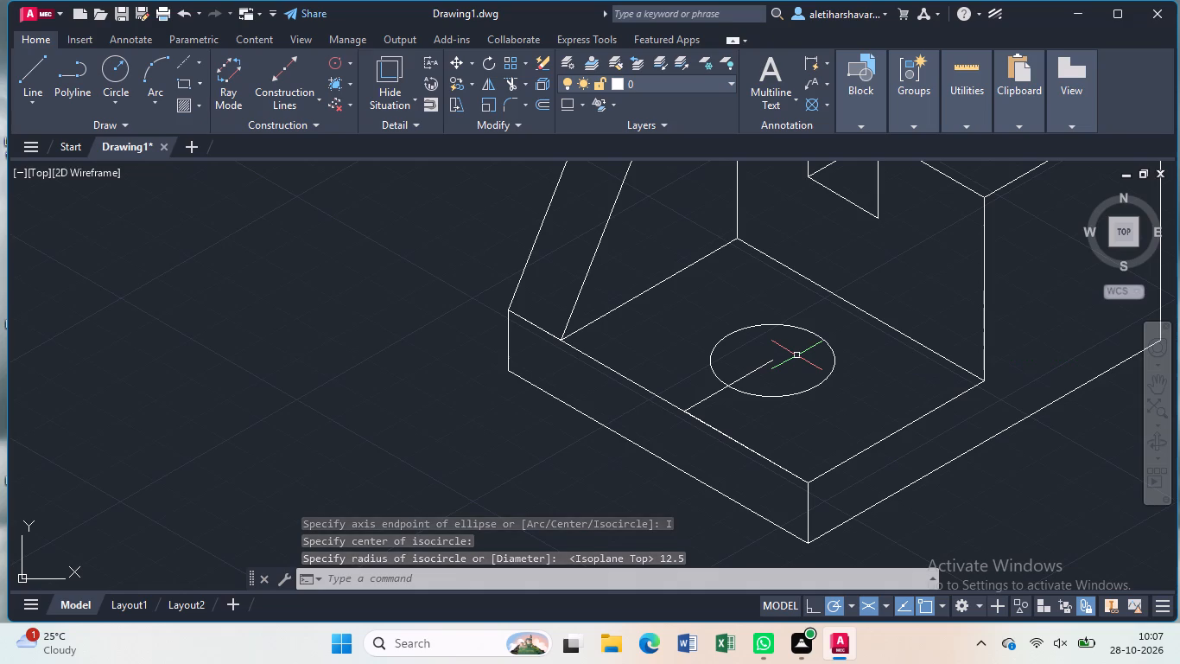
Draw a 15 mm line straight down from the isocircle's centre.
{"action": "key", "text": "l"}
{"action": "key", "text": "Return"}
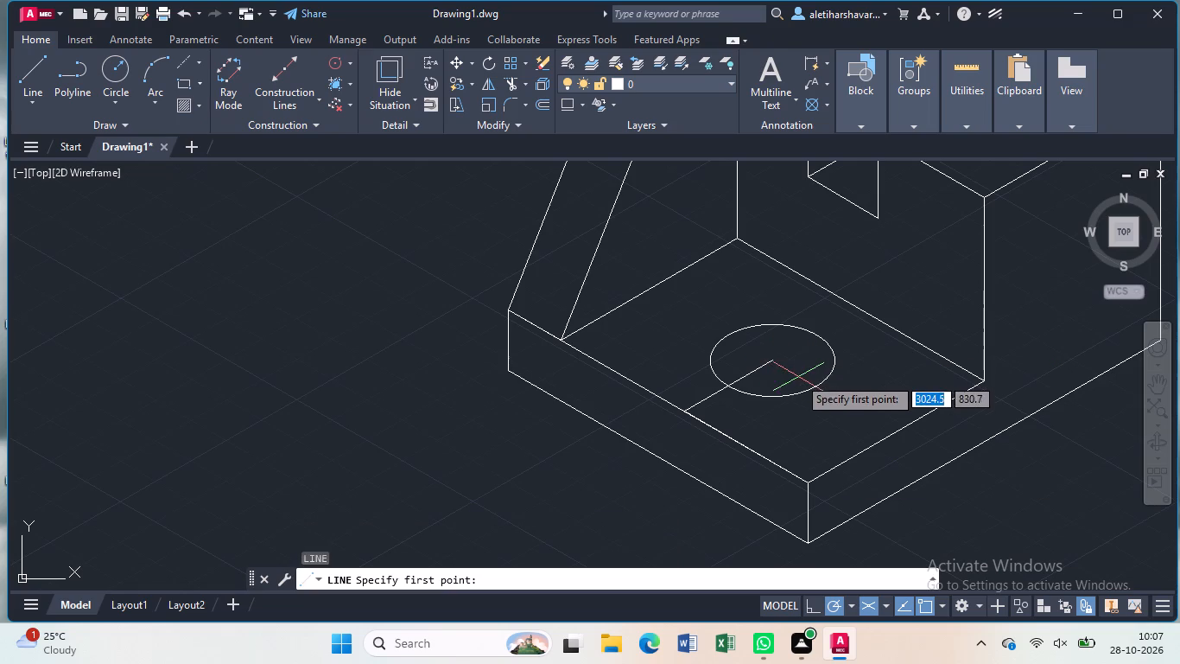
{"action": "left_click", "coordinate": [771, 359]}
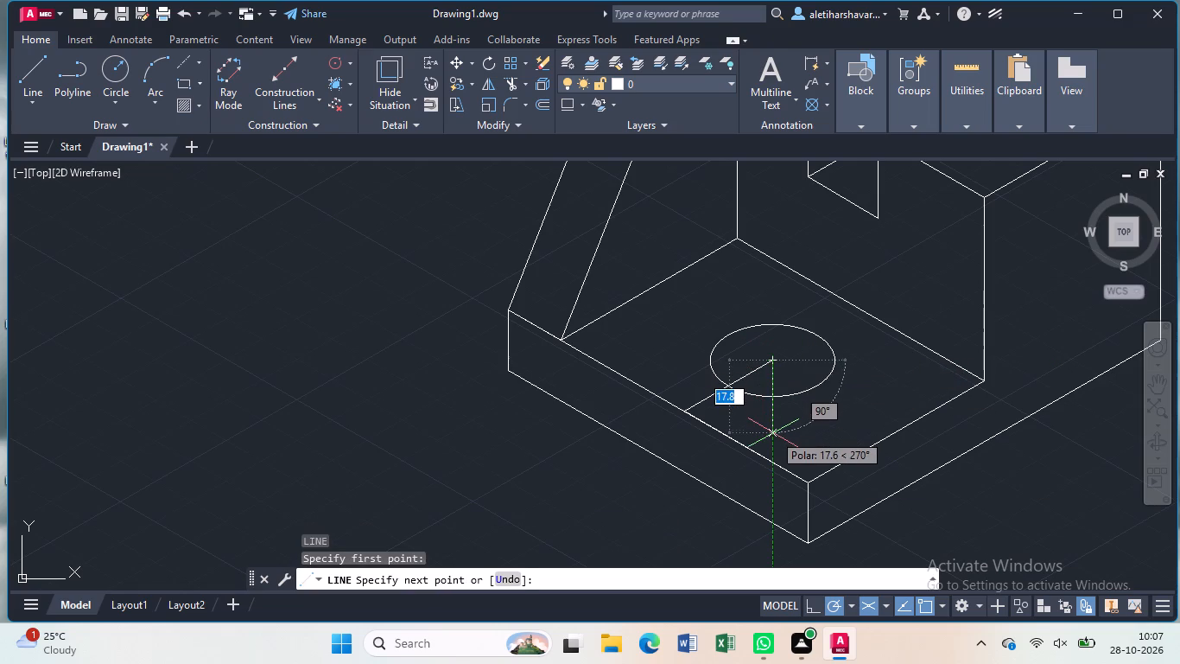
{"action": "key", "text": "1"}
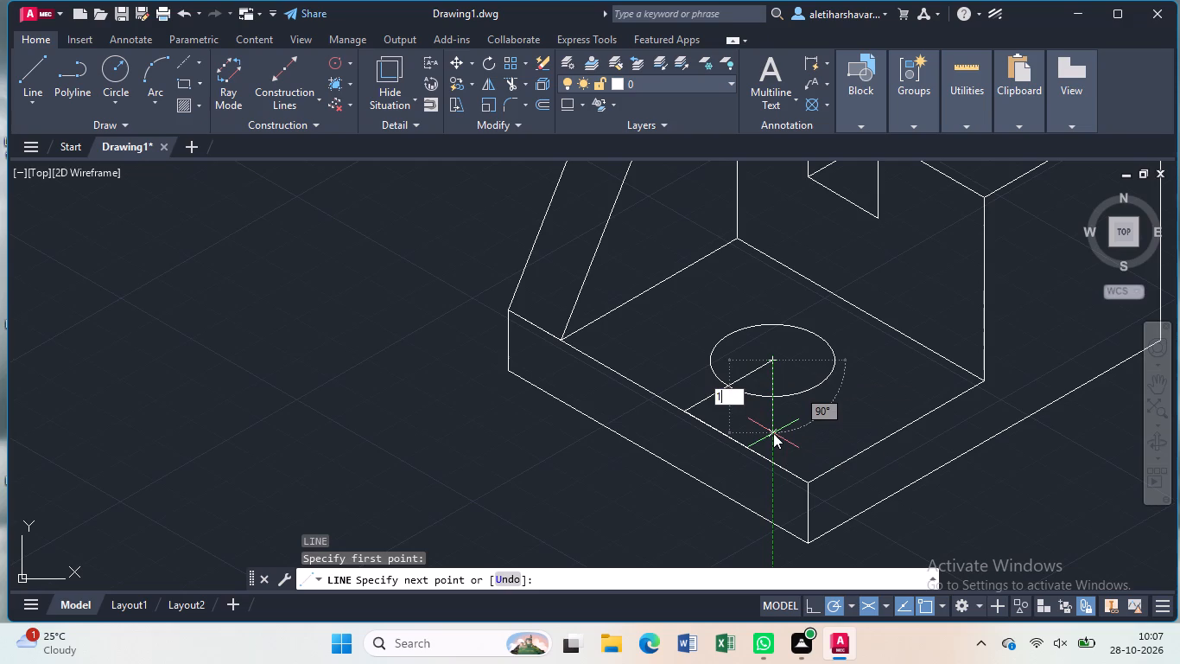
{"action": "key", "text": "5"}
{"action": "key", "text": "Return"}
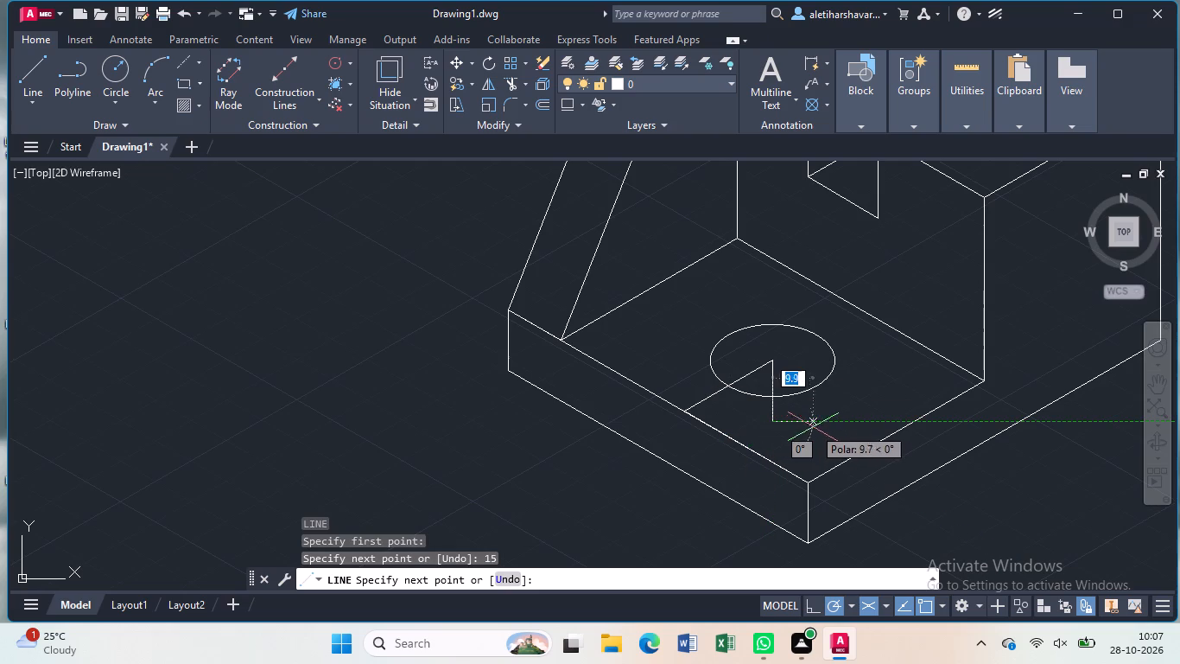
{"action": "key", "text": "Escape"}
Copy the isocircle from its centre to the lower end of the 15 mm vertical line.
{"action": "scroll", "coordinate": [812, 418], "scroll_direction": "up", "scroll_amount": 1}
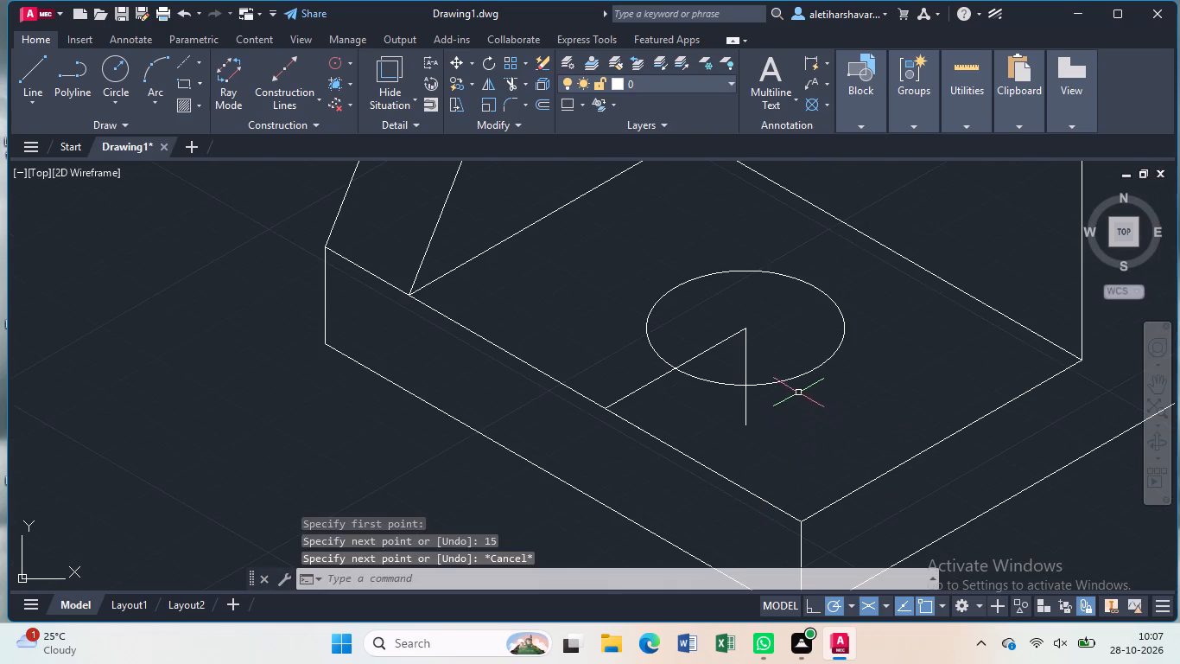
{"action": "left_click", "coordinate": [802, 373]}
{"action": "key", "text": "c"}
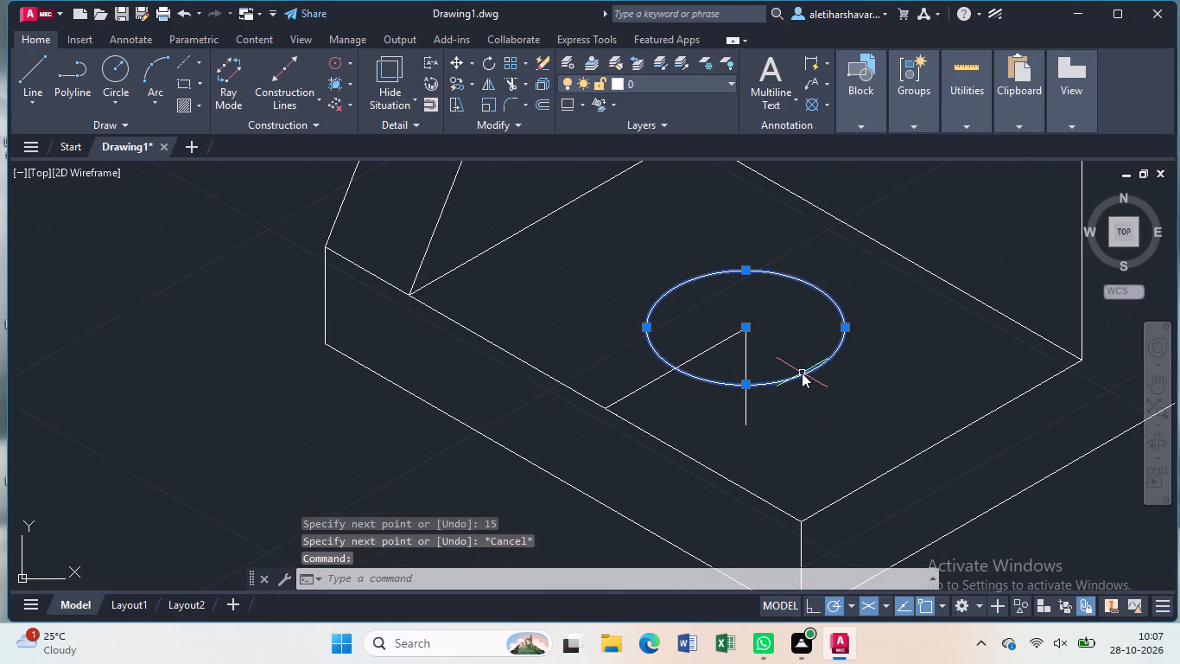
{"action": "key", "text": "o"}
{"action": "key", "text": "Return"}
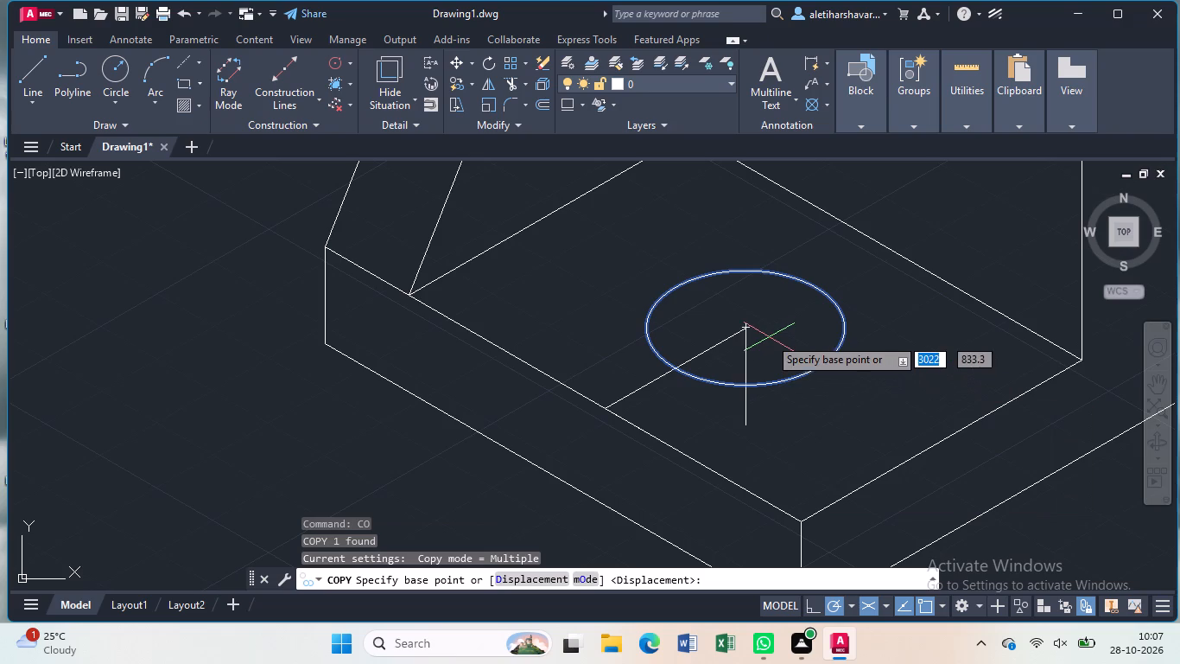
{"action": "left_click", "coordinate": [746, 325]}
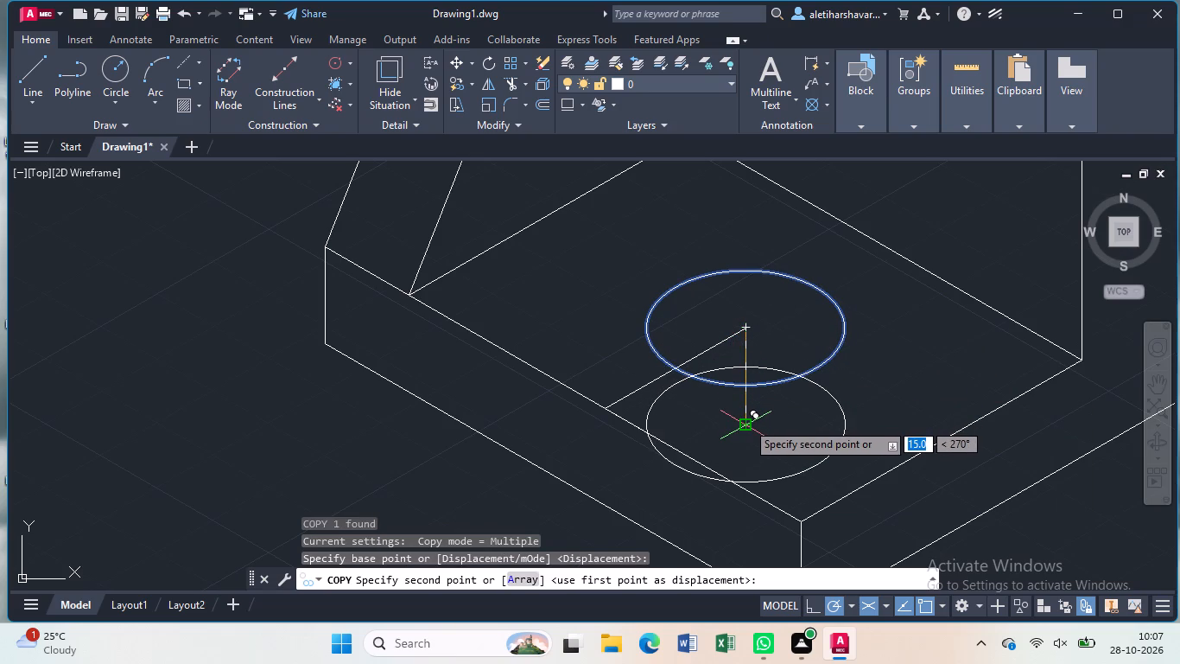
{"action": "scroll", "coordinate": [746, 422], "scroll_direction": "up", "scroll_amount": 2}
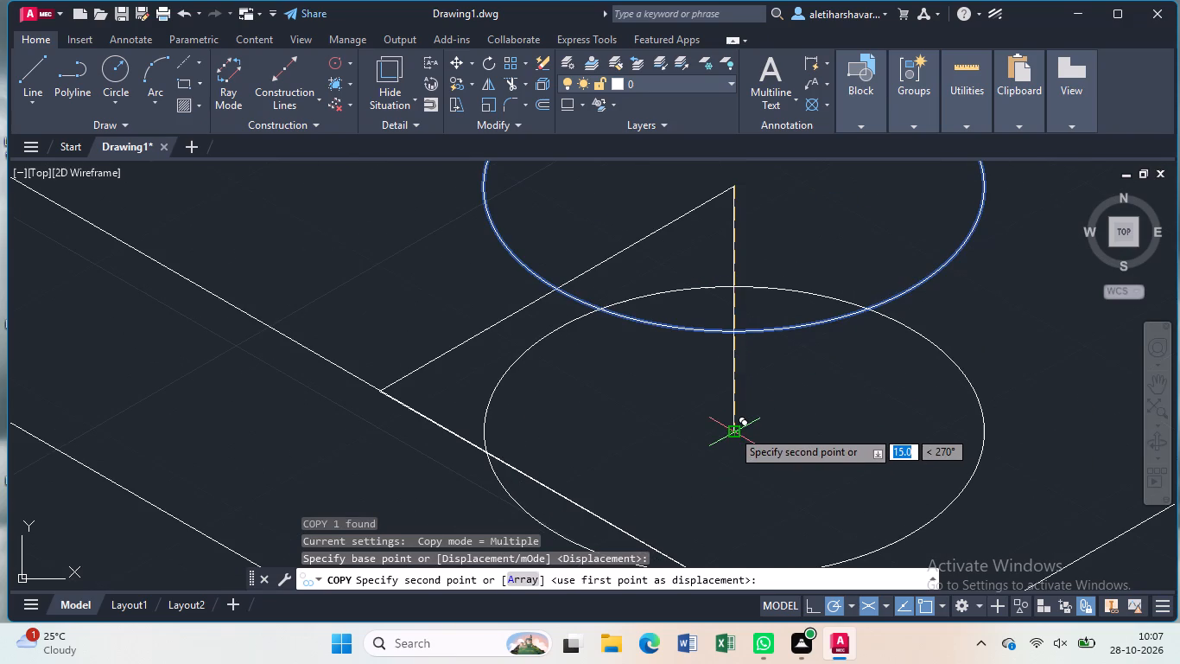
{"action": "left_click", "coordinate": [732, 430]}
{"action": "key", "text": "Escape"}
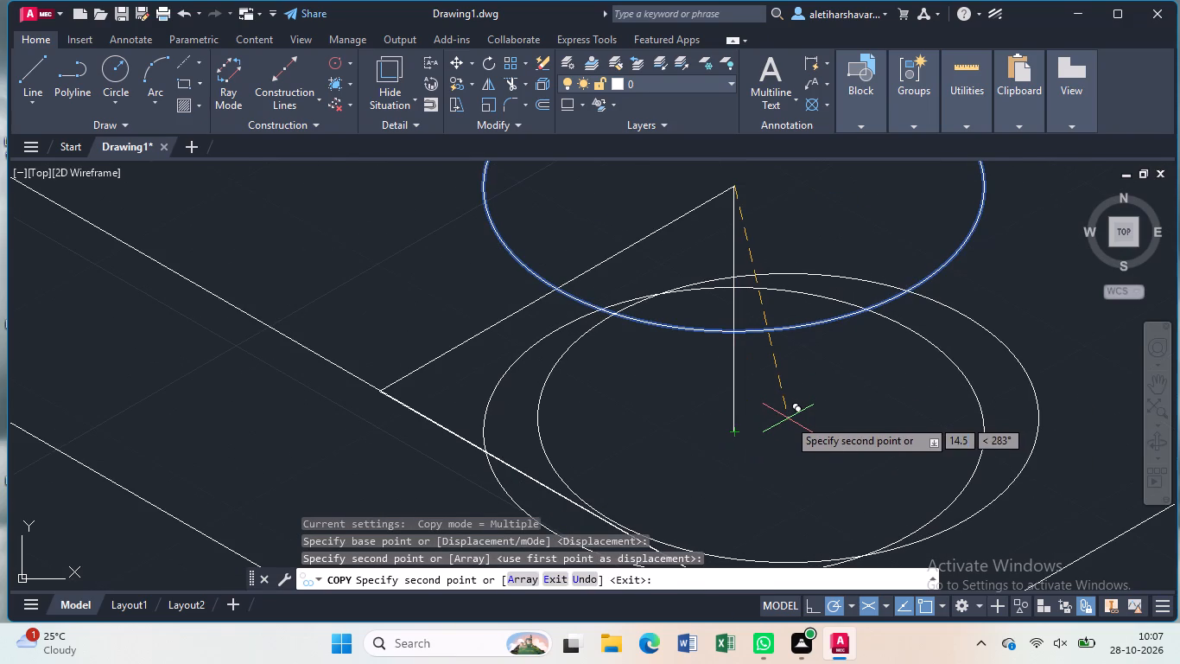
Trim the copied isocircle so that only its arc inside the original hole outline is left.
{"action": "scroll", "coordinate": [788, 420], "scroll_direction": "down", "scroll_amount": 1}
{"action": "key", "text": "t"}
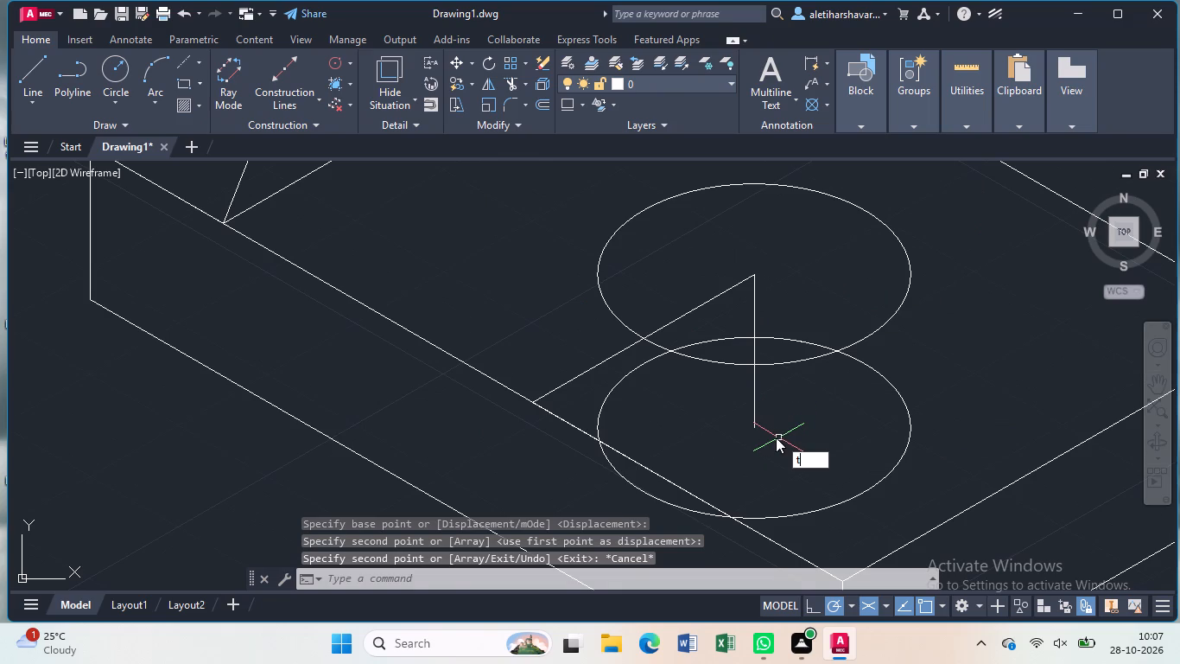
{"action": "key", "text": "r"}
{"action": "key", "text": "Return"}
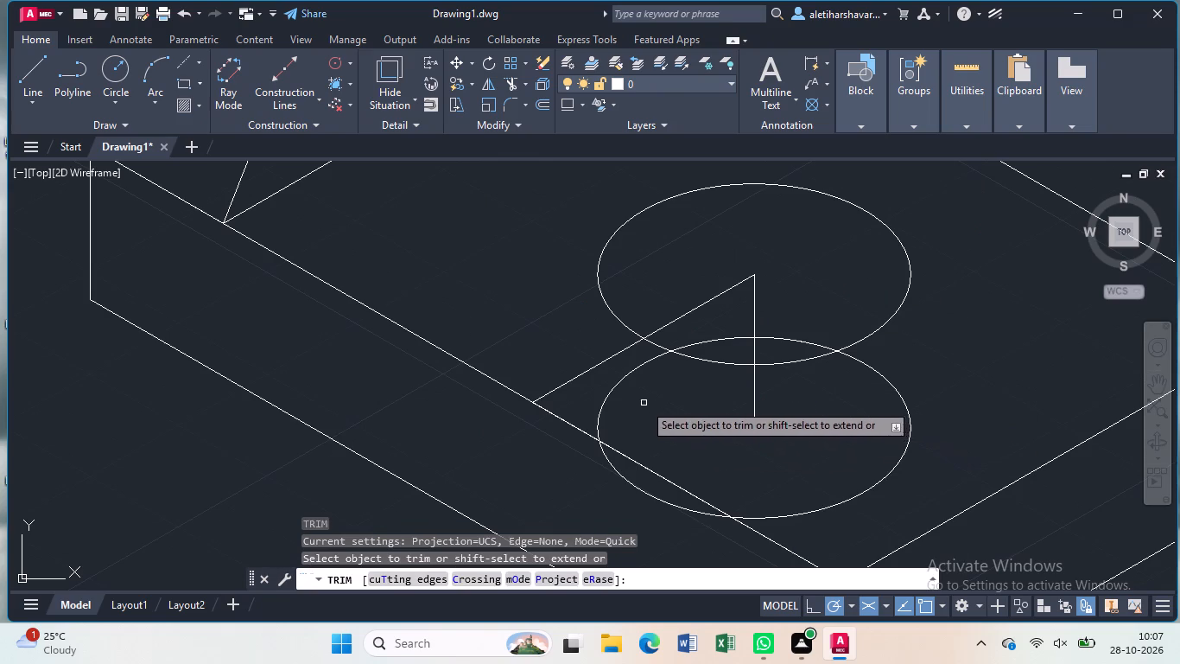
{"action": "left_click", "coordinate": [622, 381]}
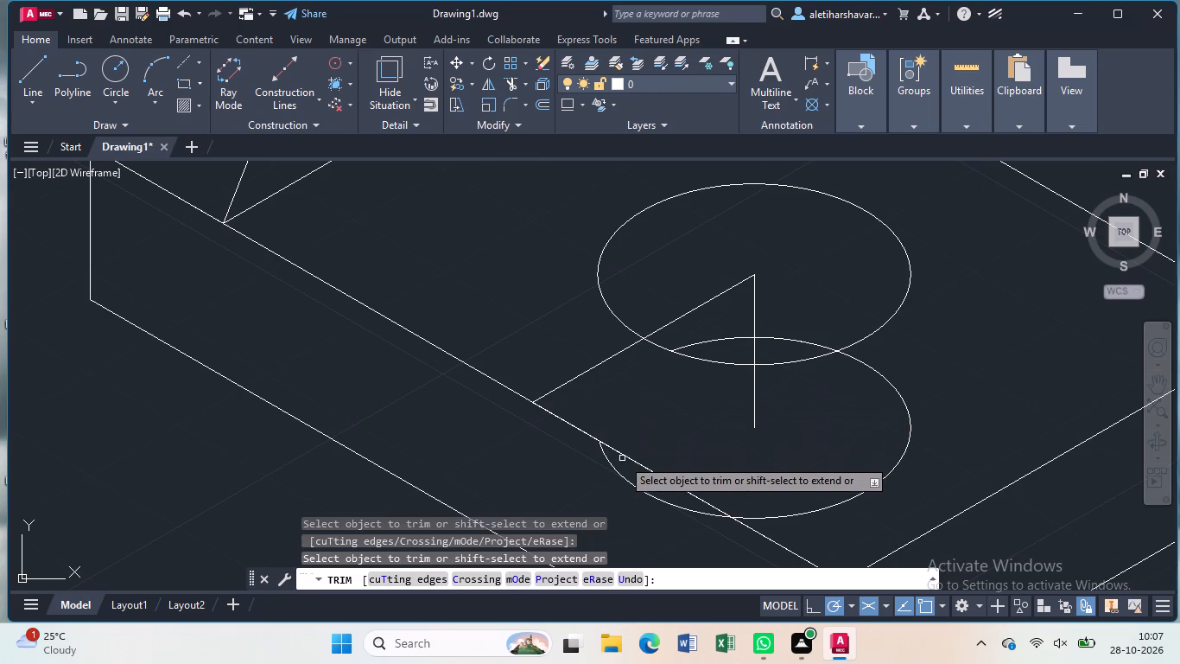
{"action": "left_click", "coordinate": [621, 475]}
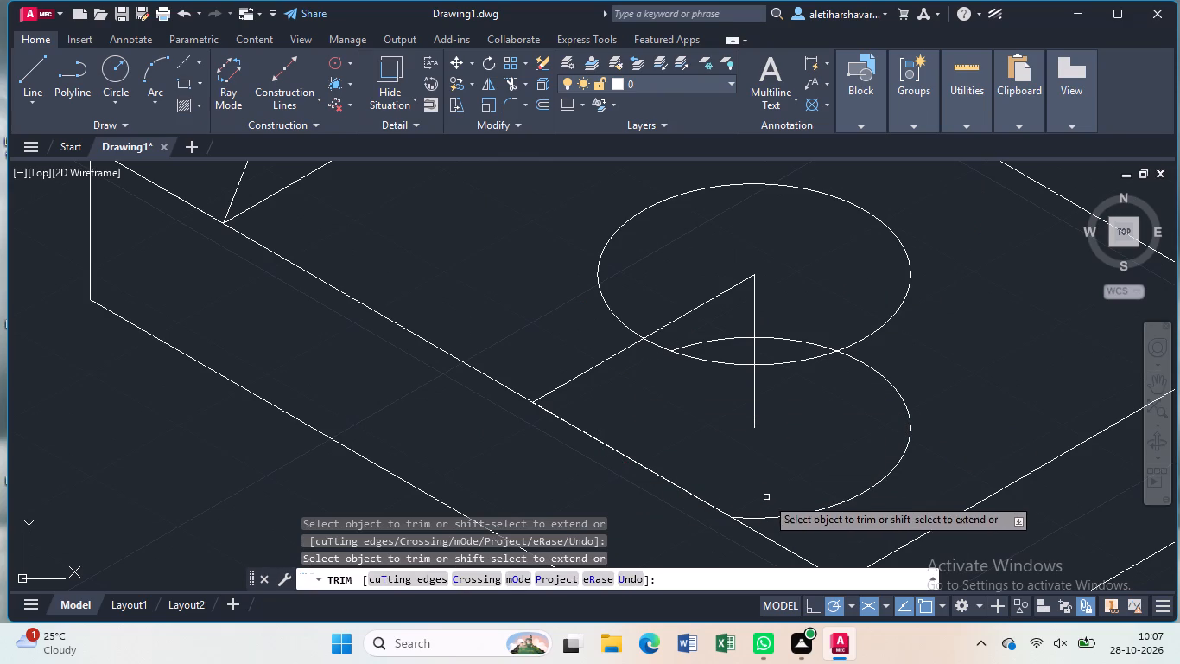
{"action": "left_click", "coordinate": [828, 505]}
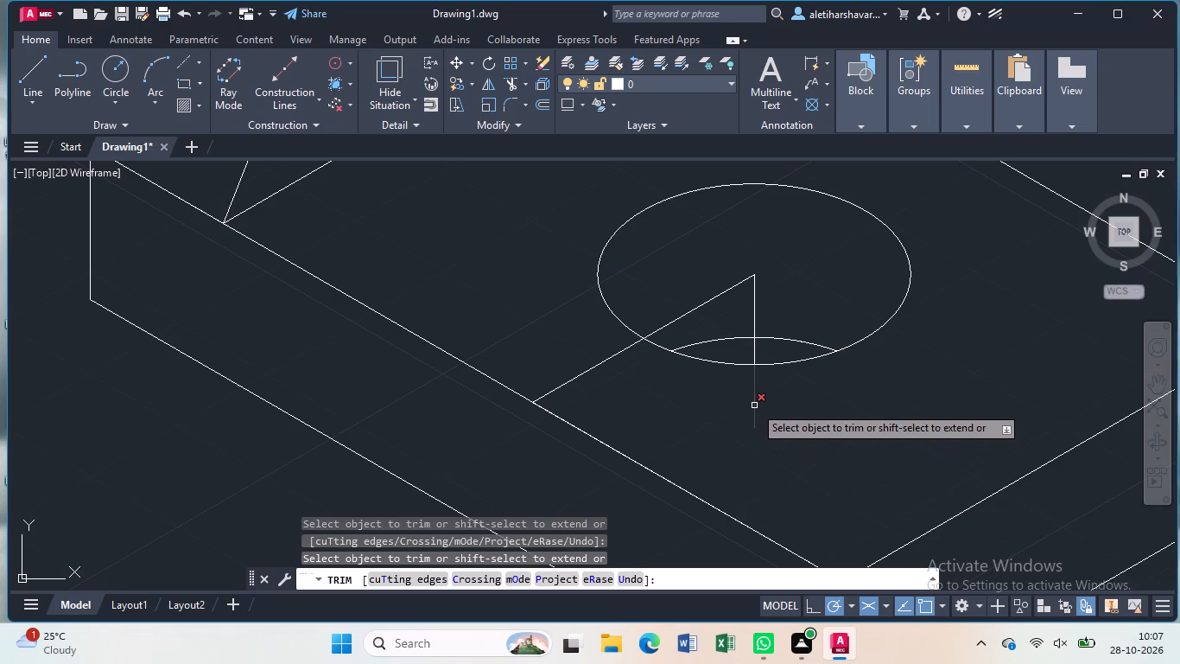
Trim away the vertical line below the hole centre and the 25 mm locating line on the base face.
{"action": "left_click", "coordinate": [754, 405]}
{"action": "left_click", "coordinate": [753, 347]}
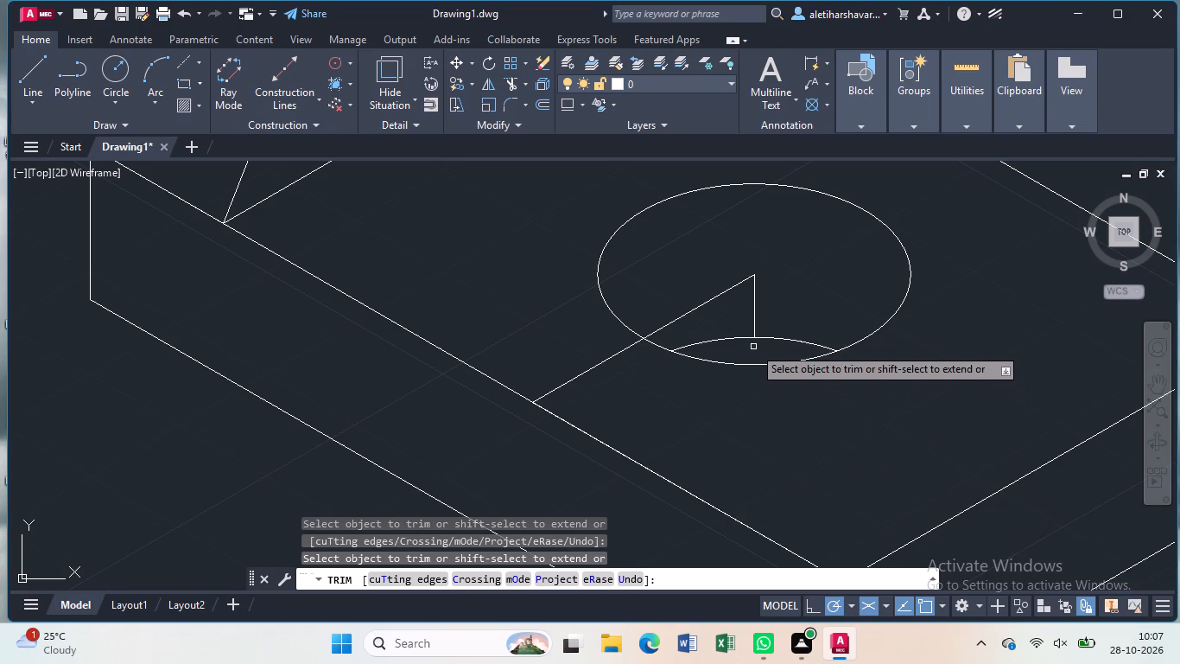
{"action": "left_click", "coordinate": [755, 322]}
{"action": "left_click", "coordinate": [744, 281]}
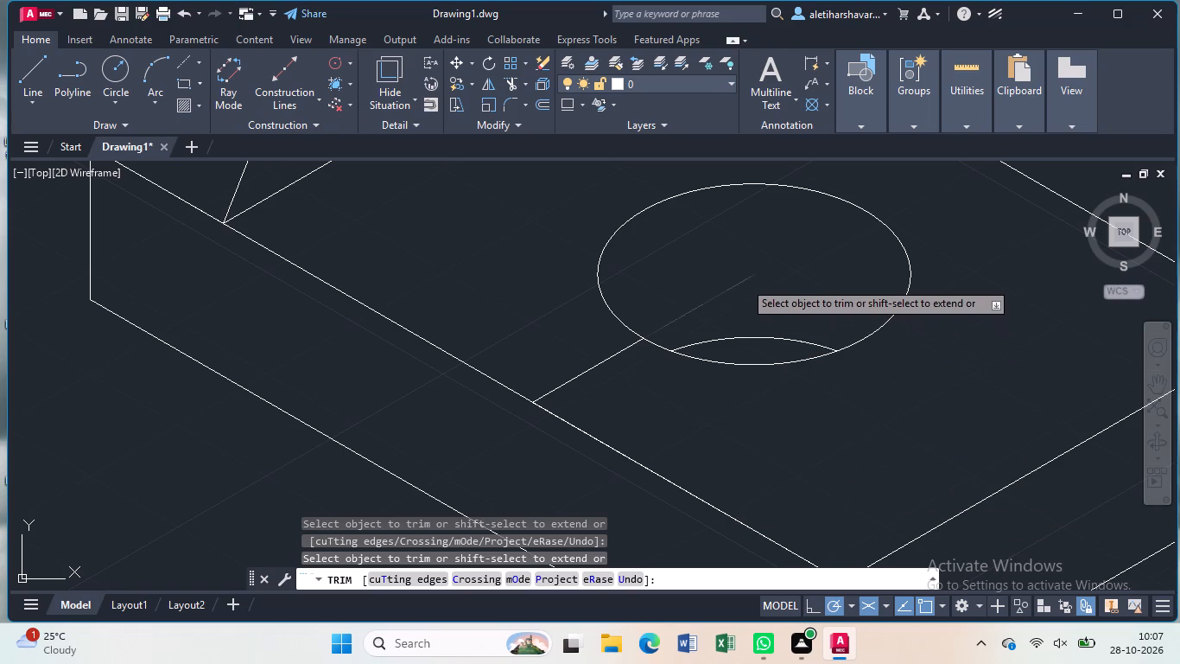
{"action": "left_click", "coordinate": [637, 344]}
{"action": "scroll", "coordinate": [636, 346], "scroll_direction": "down", "scroll_amount": 1}
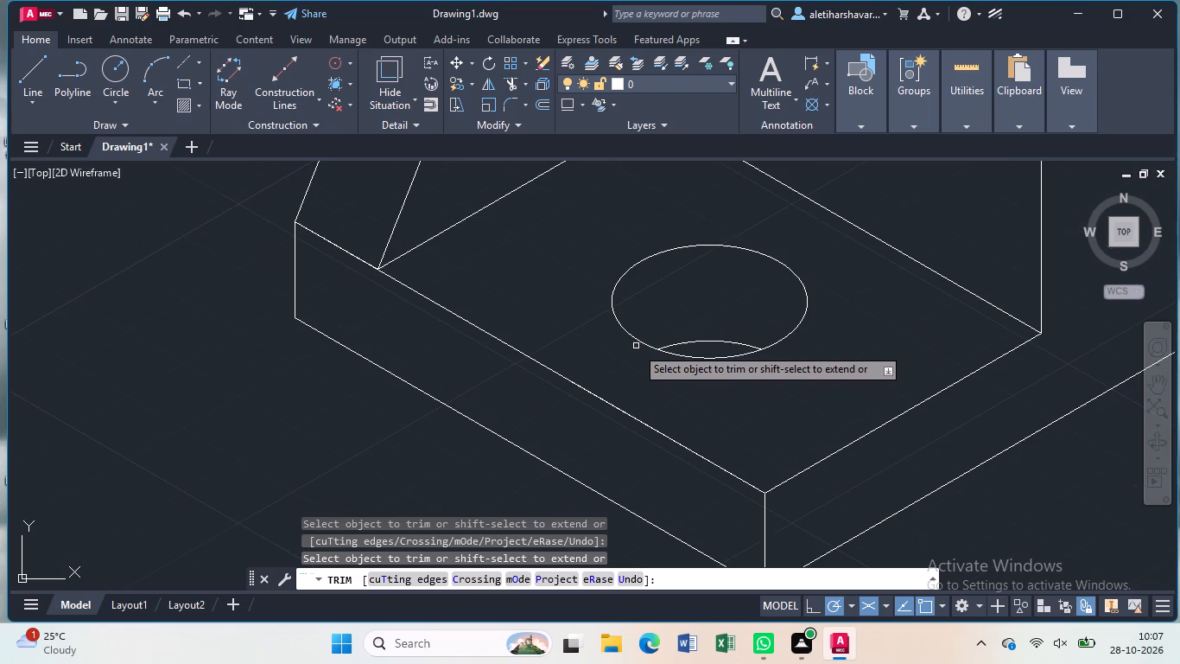
{"action": "scroll", "coordinate": [637, 351], "scroll_direction": "down", "scroll_amount": 2}
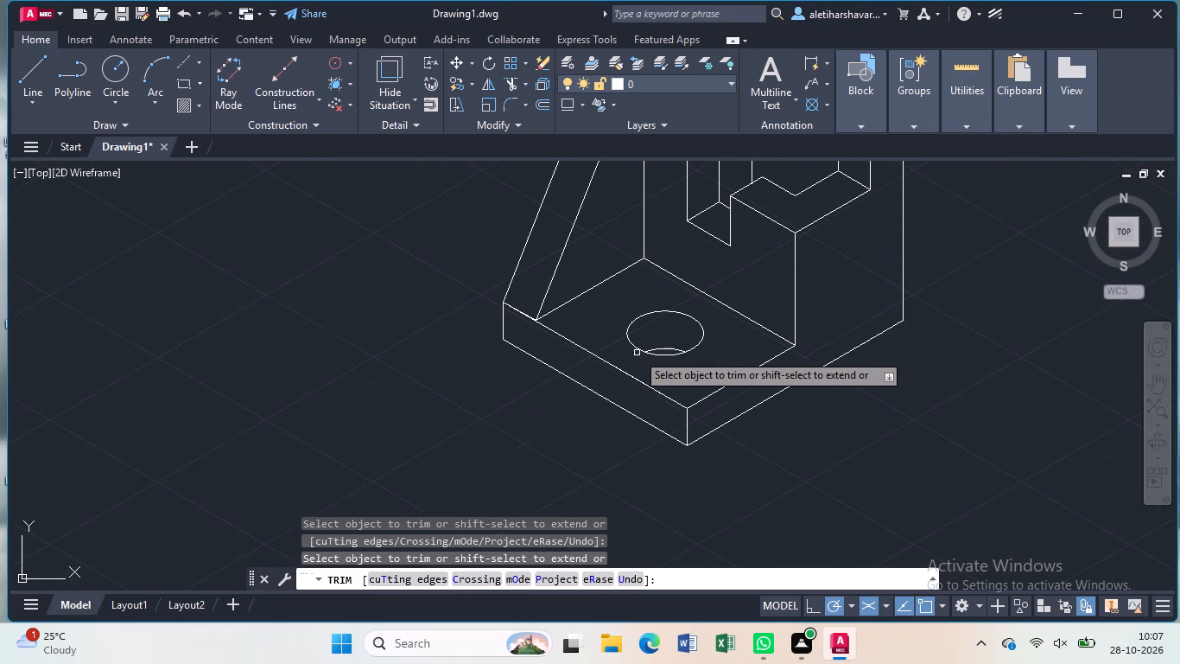
{"action": "key", "text": "Escape"}
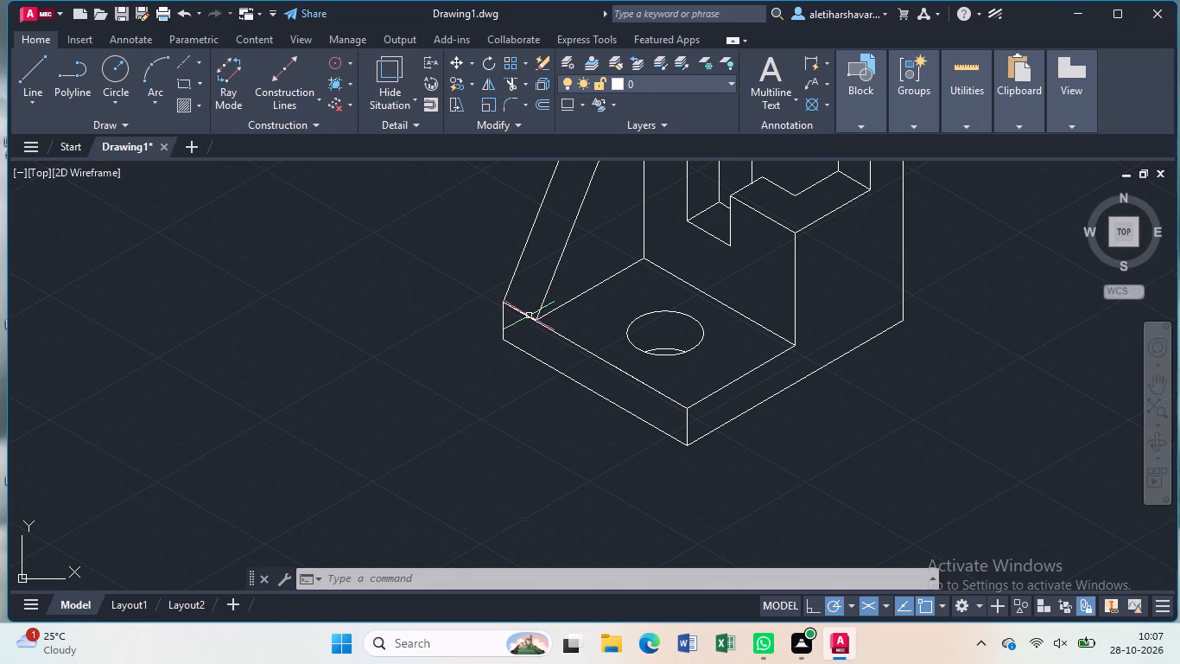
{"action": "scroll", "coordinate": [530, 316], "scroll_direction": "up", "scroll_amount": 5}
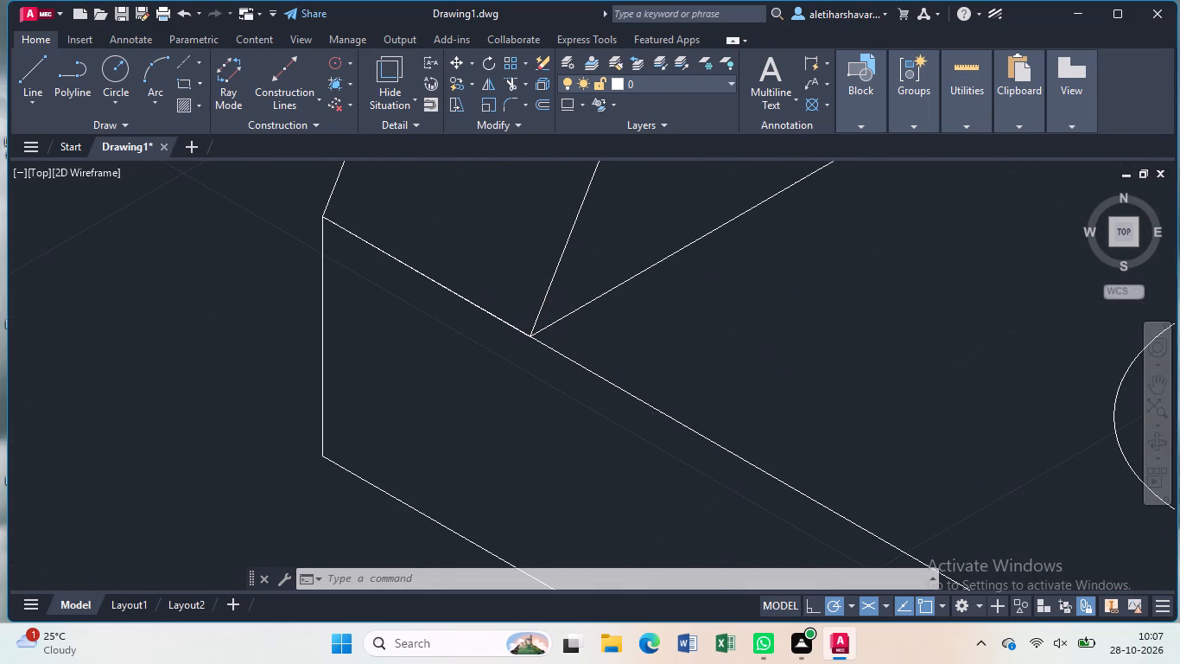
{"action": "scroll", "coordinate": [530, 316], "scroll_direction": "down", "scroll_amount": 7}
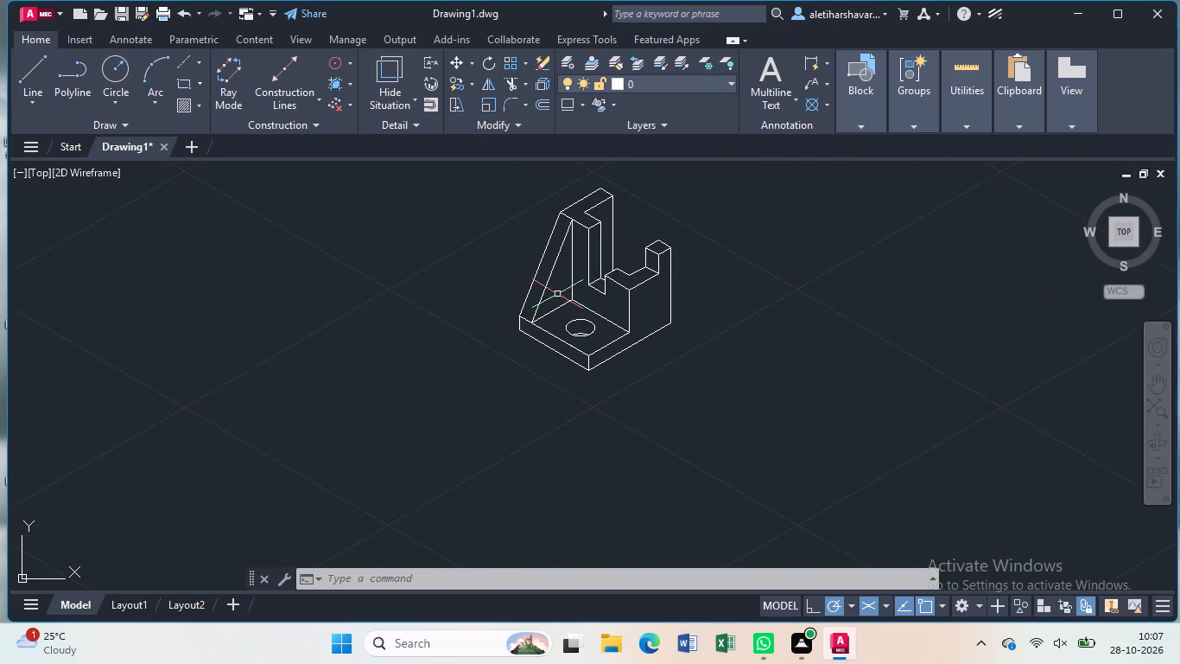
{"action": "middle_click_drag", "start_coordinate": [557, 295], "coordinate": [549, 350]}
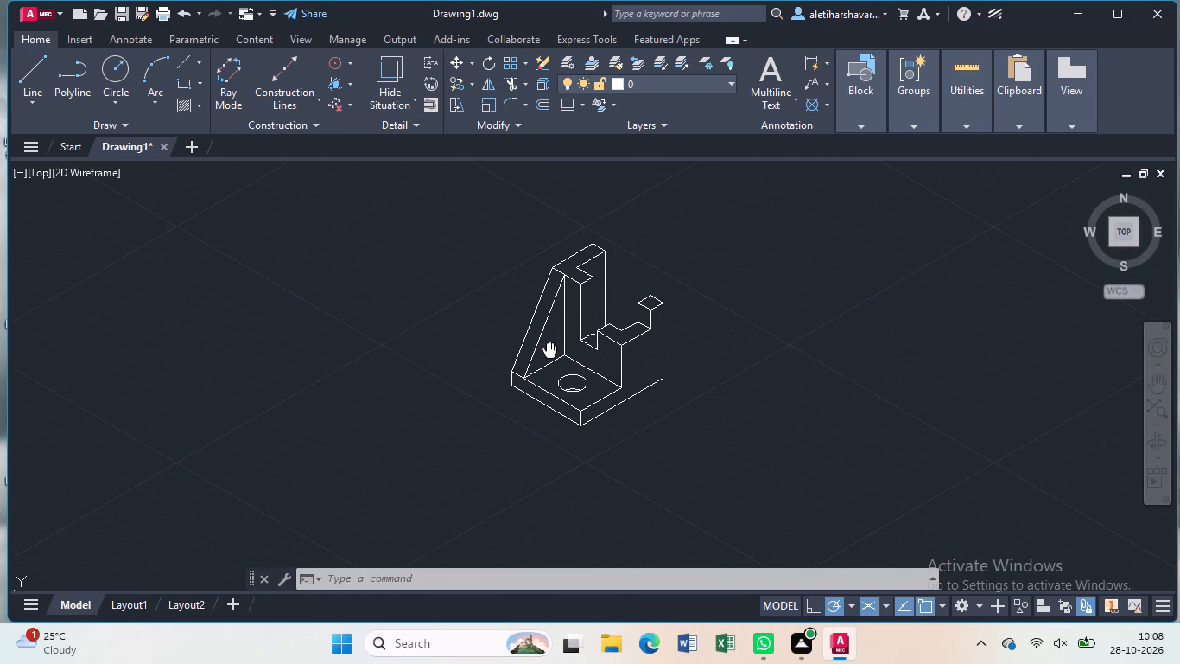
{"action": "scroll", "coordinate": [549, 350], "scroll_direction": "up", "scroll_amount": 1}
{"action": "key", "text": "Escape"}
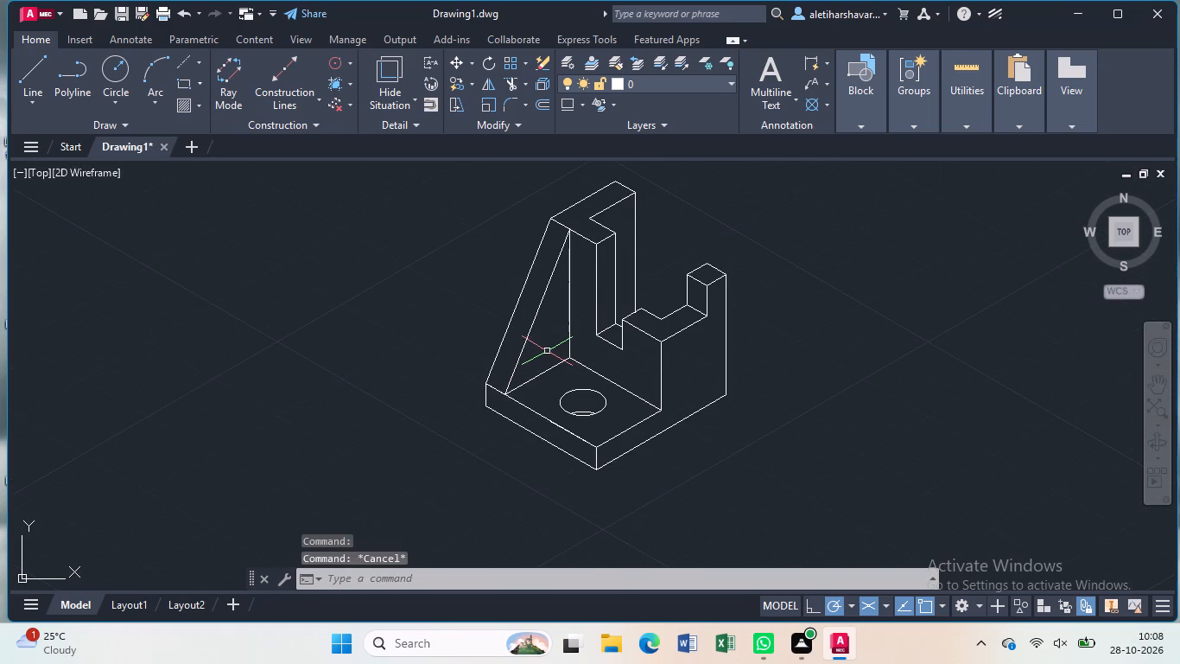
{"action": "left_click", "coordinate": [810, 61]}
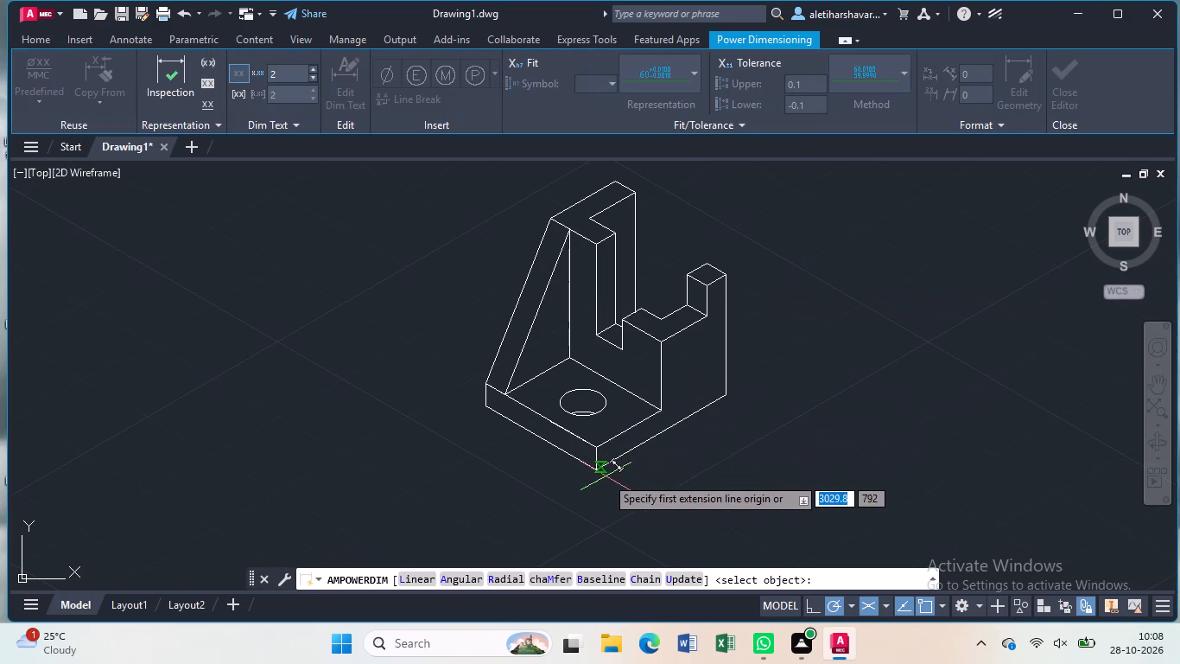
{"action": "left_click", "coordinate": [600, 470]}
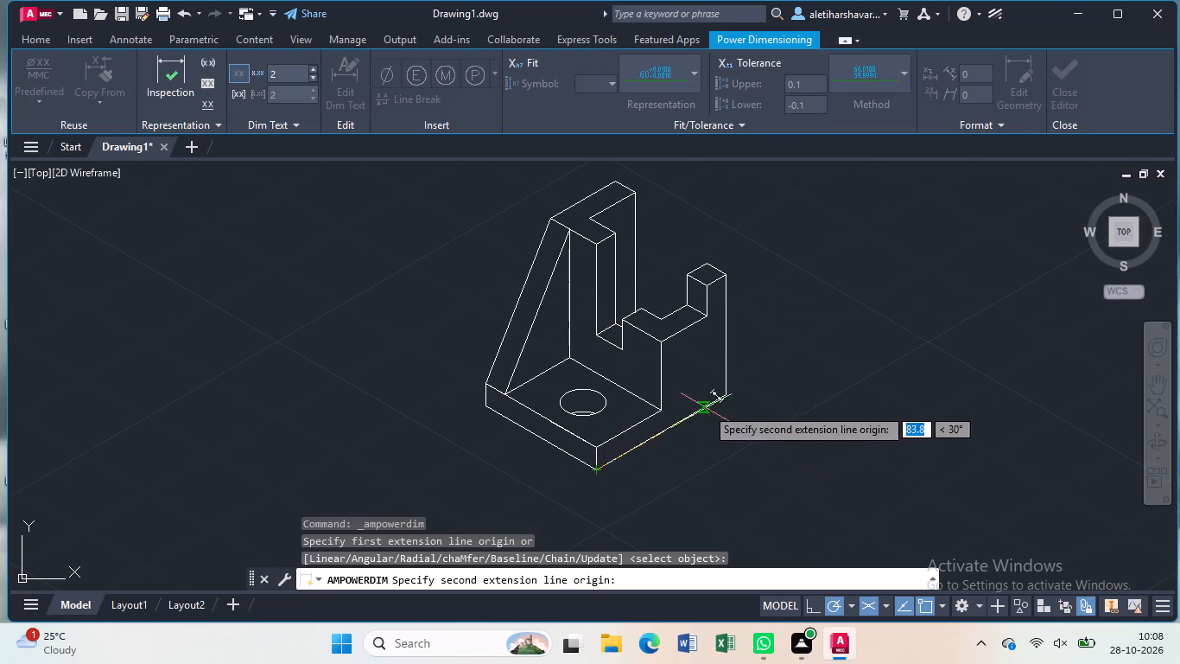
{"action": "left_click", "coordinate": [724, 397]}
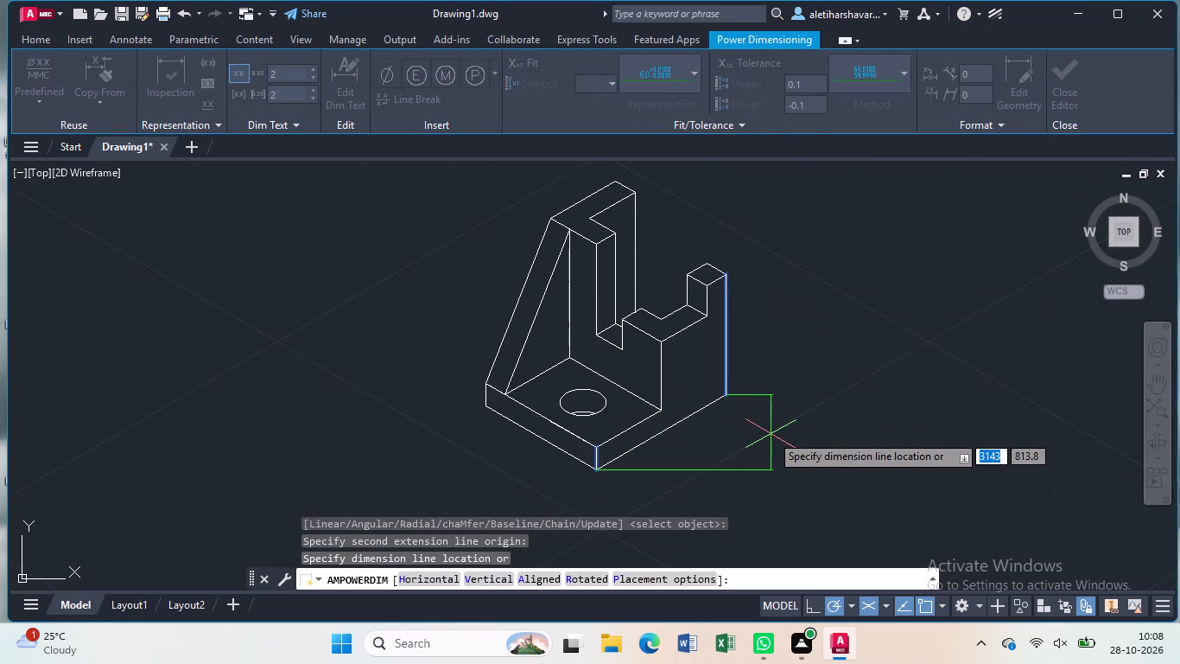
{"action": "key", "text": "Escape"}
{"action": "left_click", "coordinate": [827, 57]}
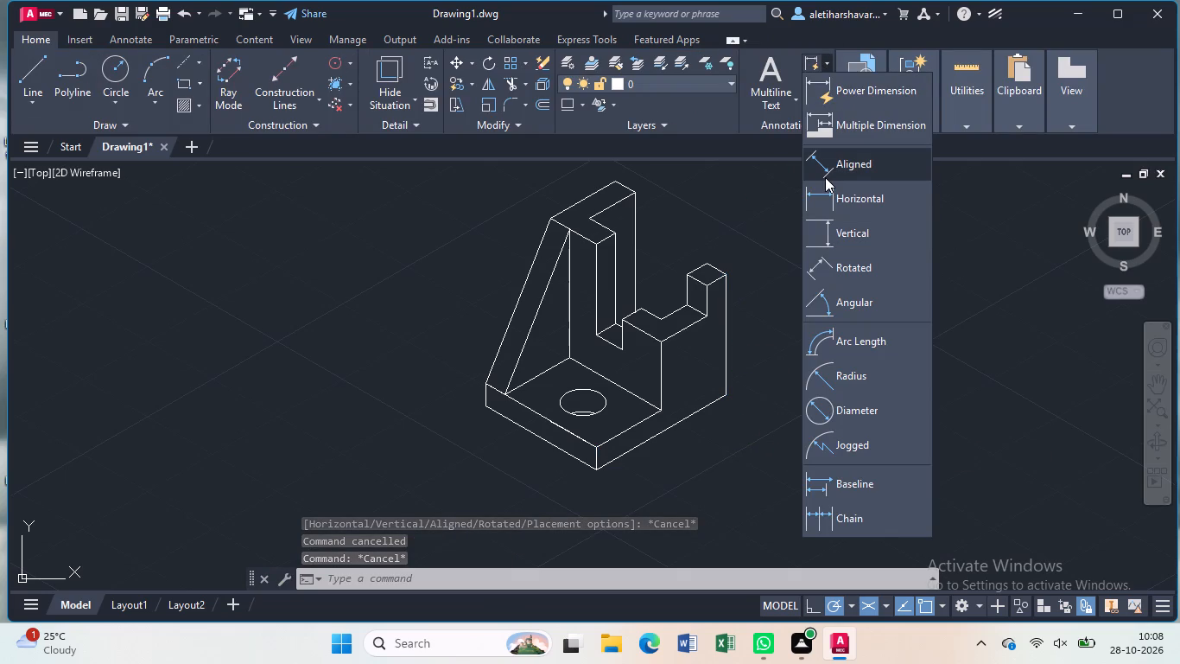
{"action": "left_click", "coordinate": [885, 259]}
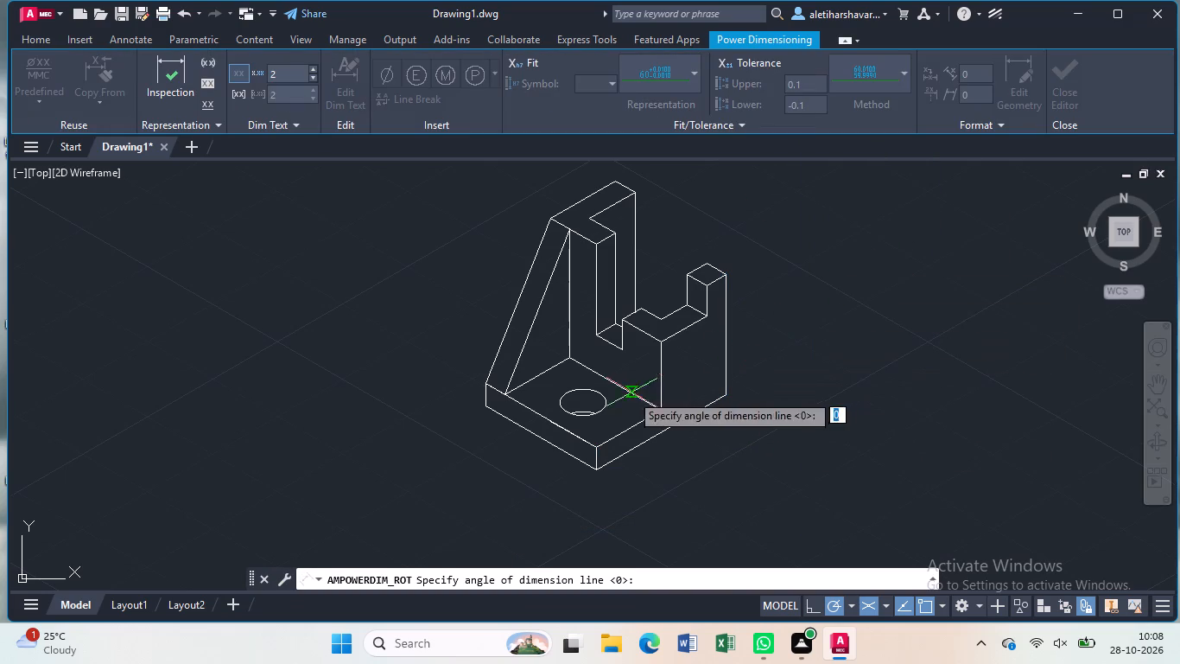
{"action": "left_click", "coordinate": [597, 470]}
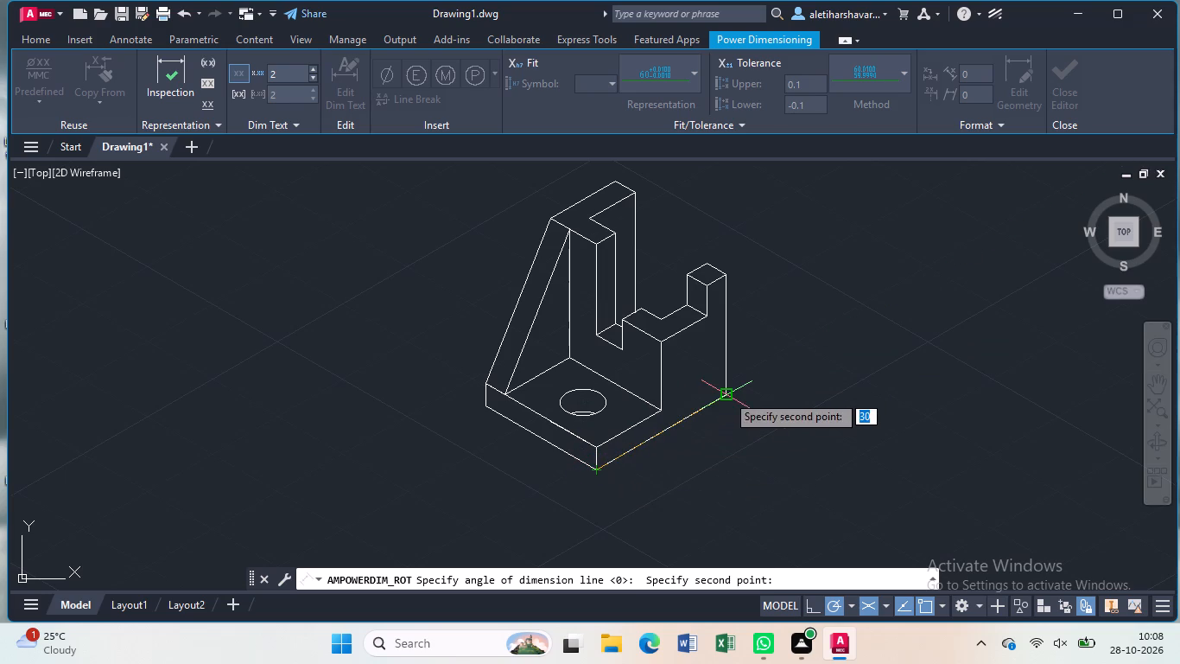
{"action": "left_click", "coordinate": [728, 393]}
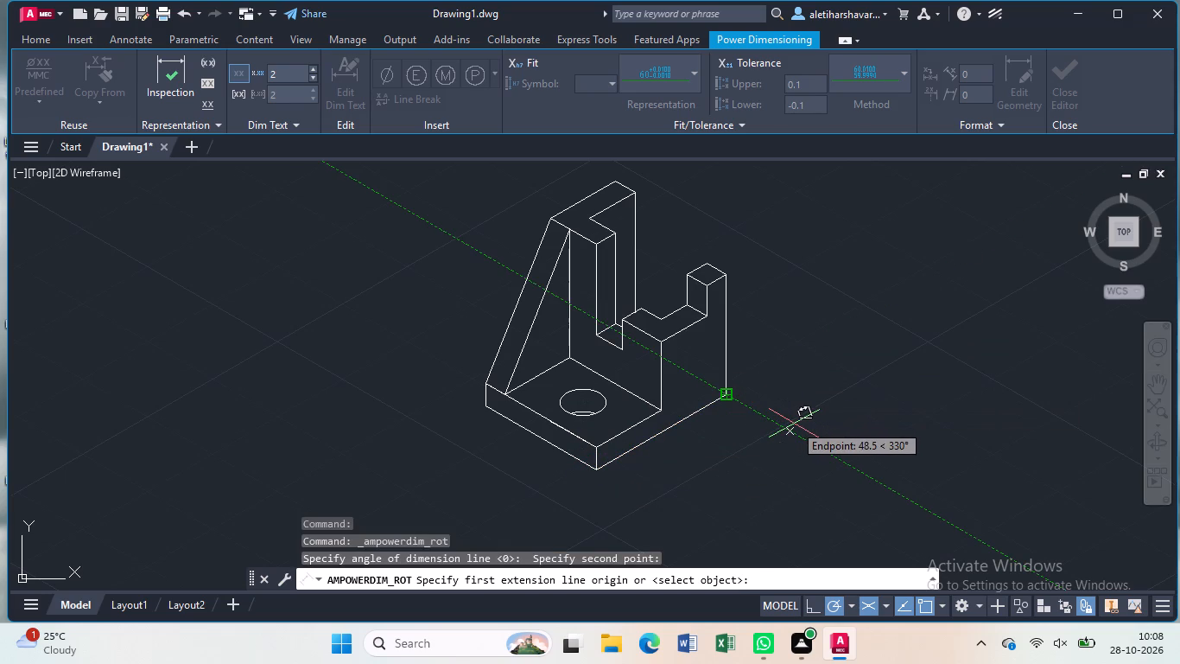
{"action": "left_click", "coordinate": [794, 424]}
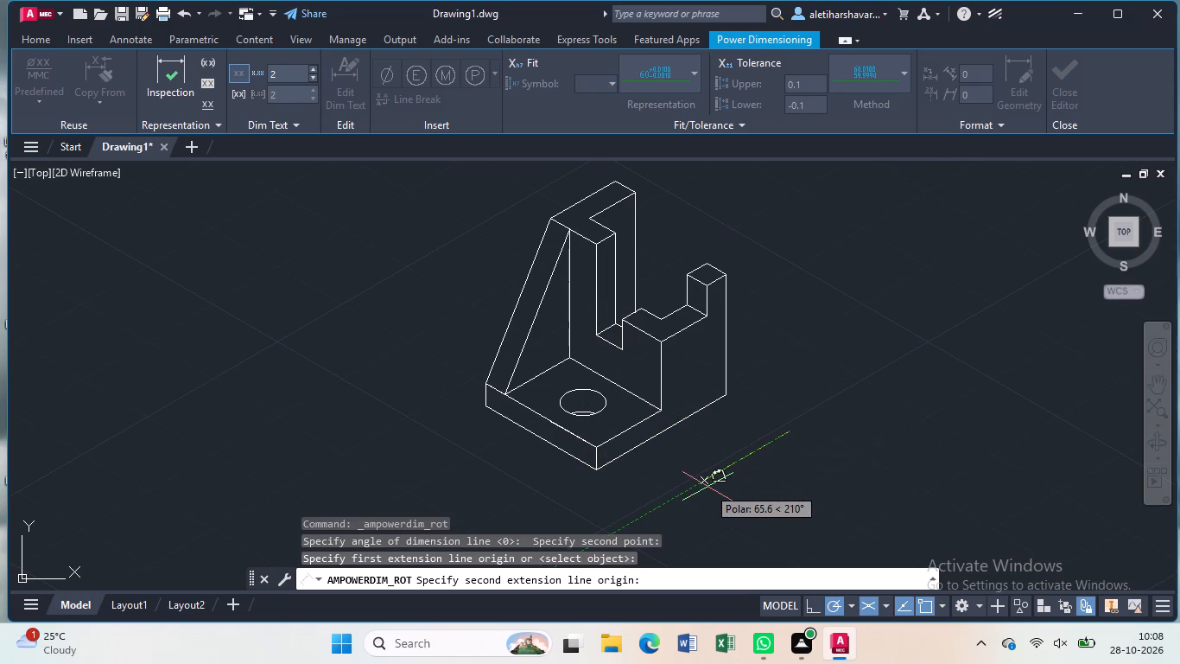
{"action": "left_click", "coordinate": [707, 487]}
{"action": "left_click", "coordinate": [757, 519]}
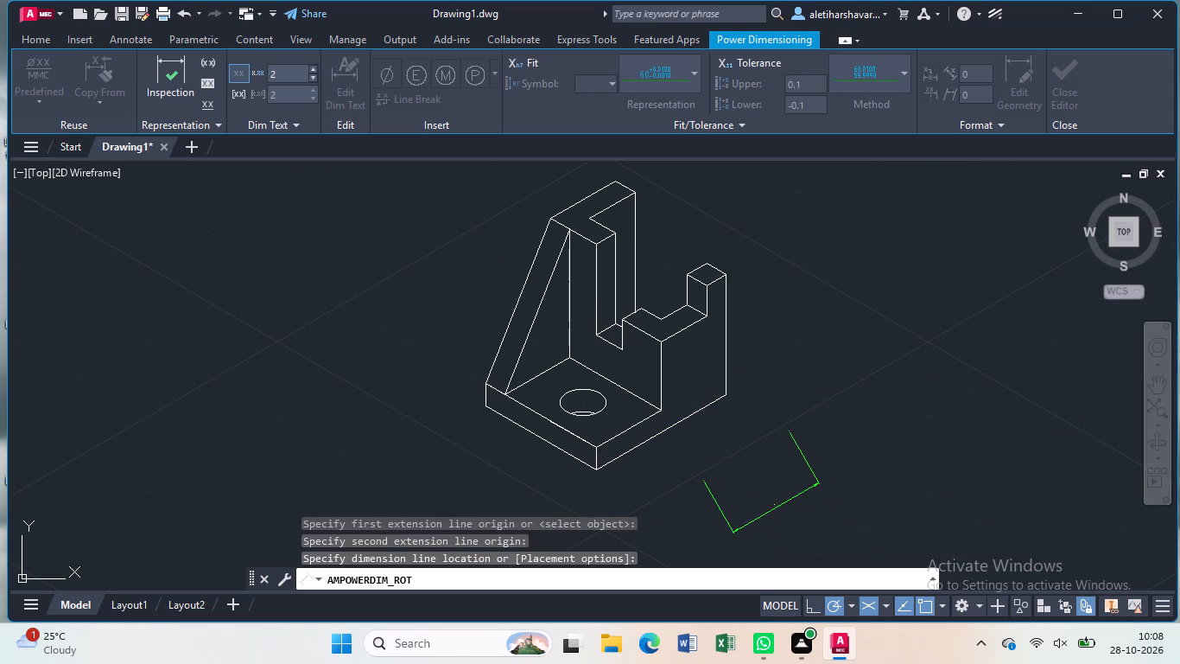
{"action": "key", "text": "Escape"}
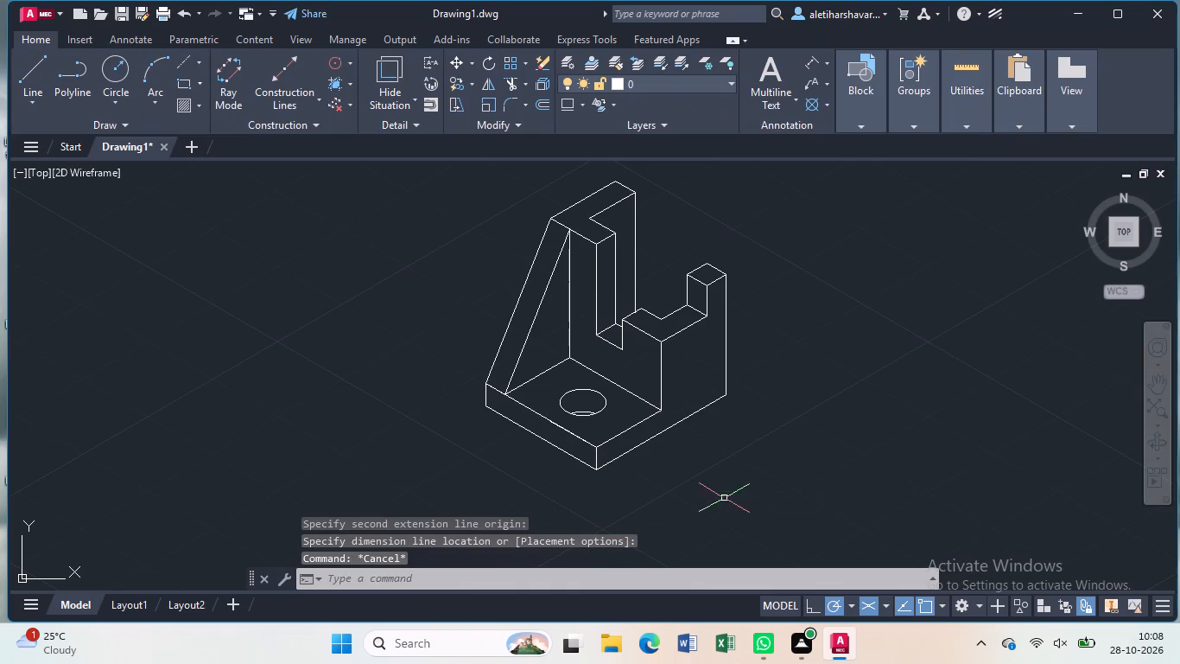
Add an aligned dimension to the base's lower right edge, from the front bottom corner to the far right corner, keeping the default text.
{"action": "left_click", "coordinate": [826, 64]}
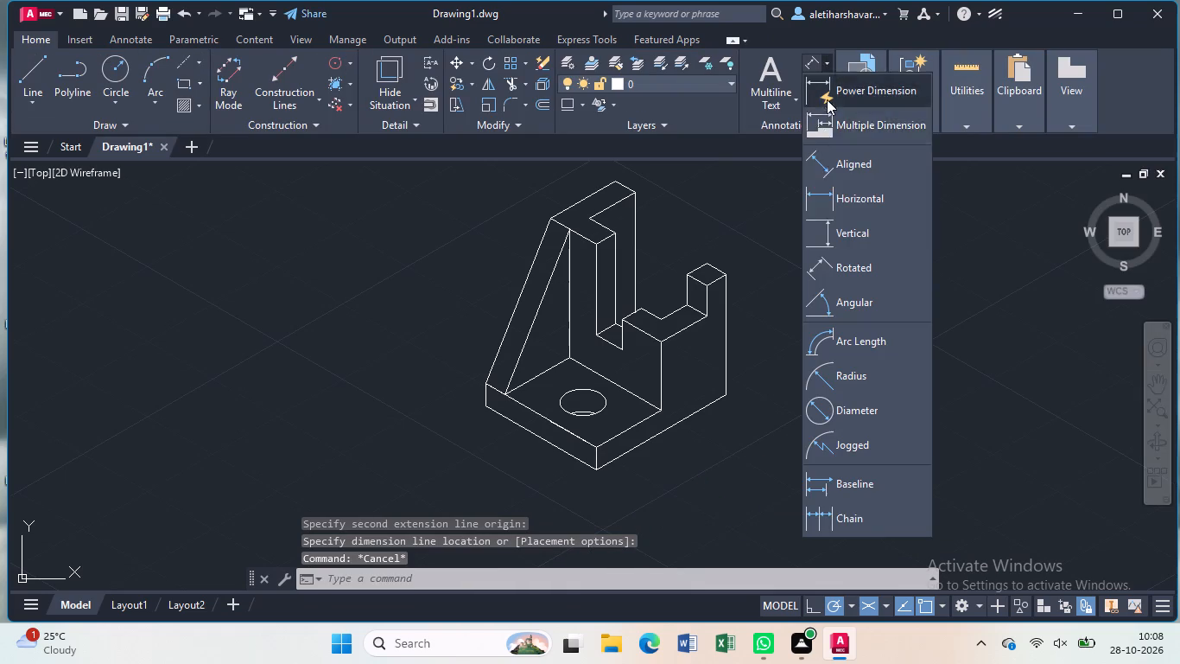
{"action": "left_click", "coordinate": [830, 168]}
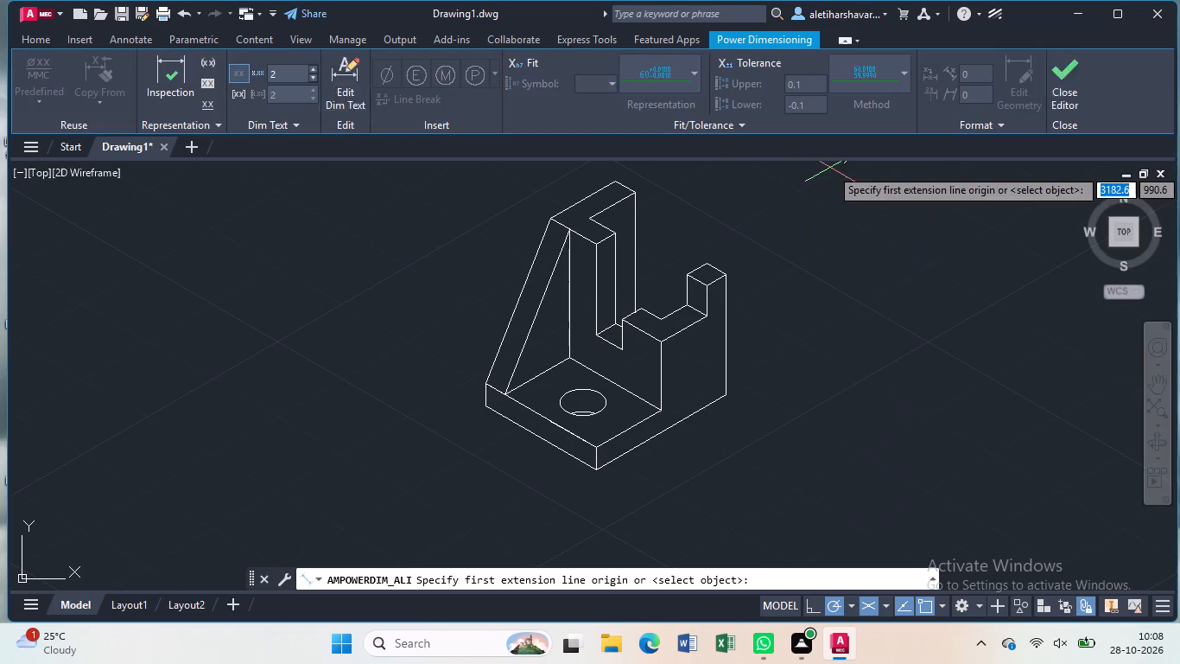
{"action": "left_click", "coordinate": [595, 467]}
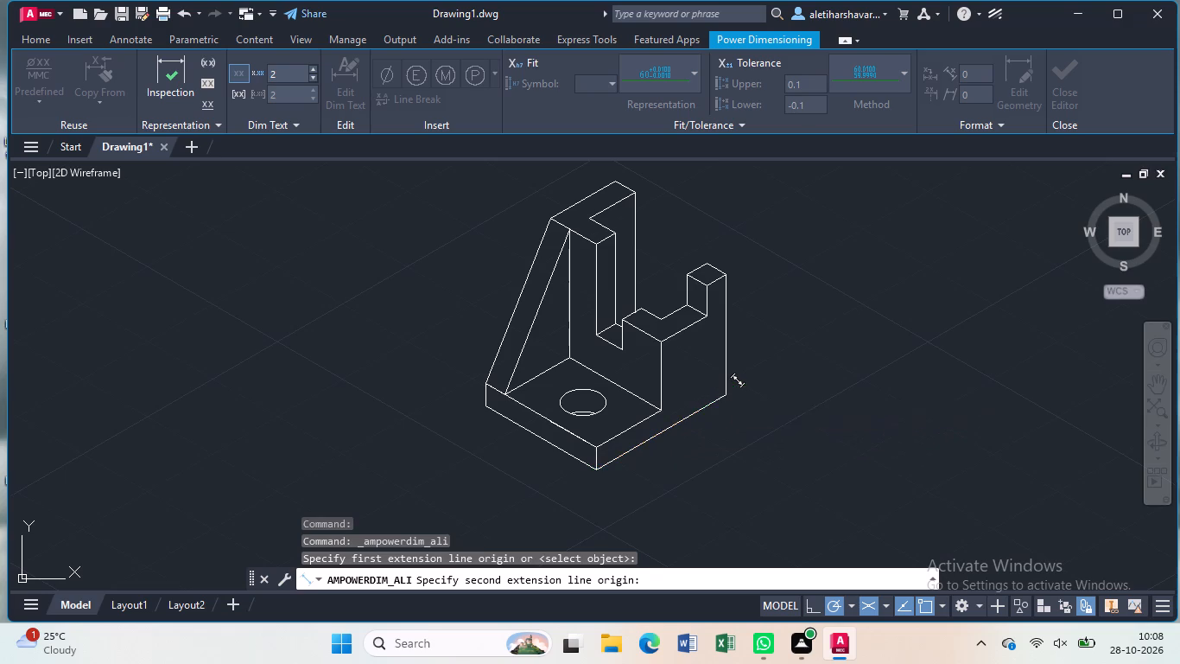
{"action": "left_click", "coordinate": [726, 392]}
{"action": "left_click", "coordinate": [755, 414]}
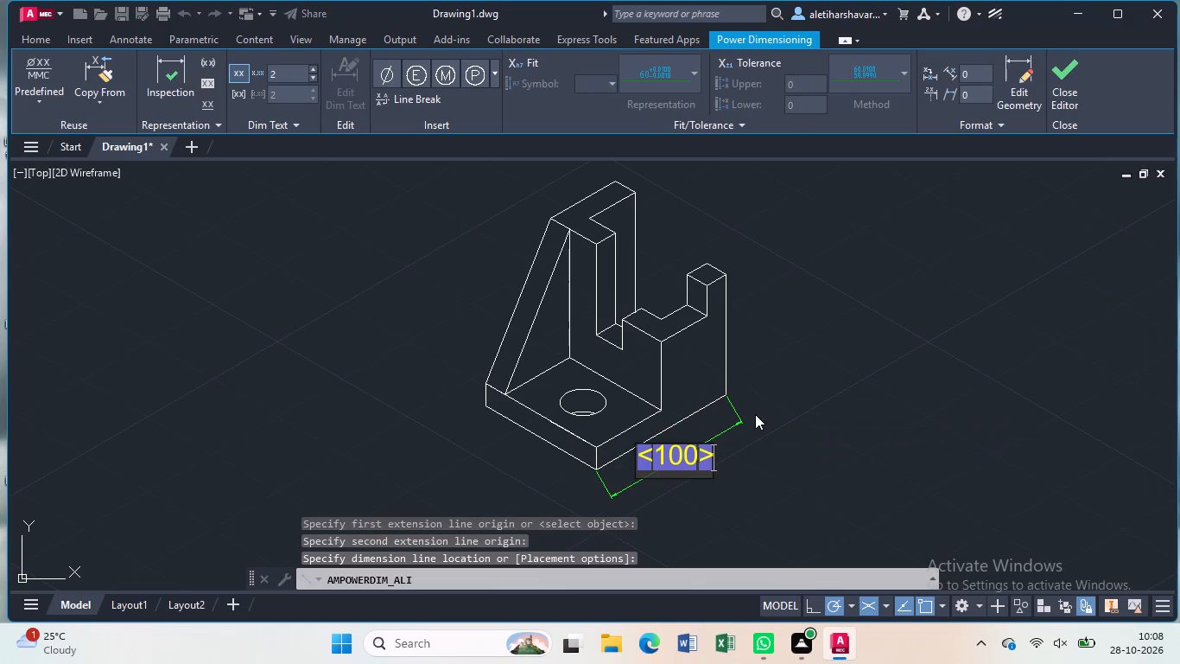
{"action": "key", "text": "Return"}
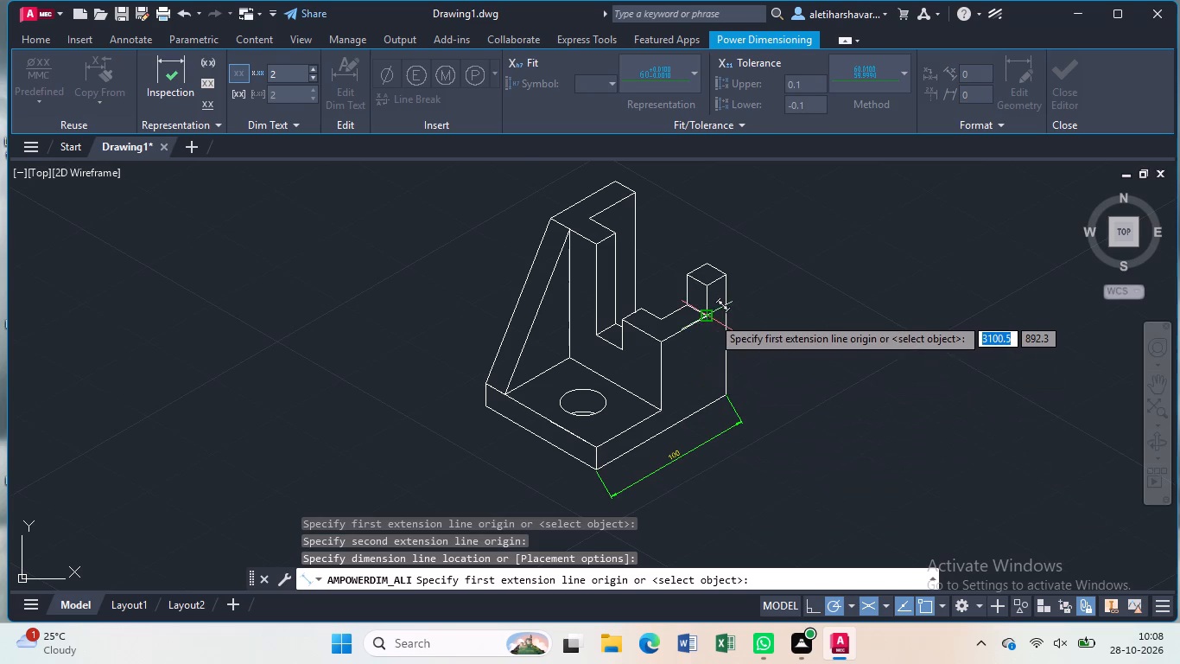
Add an aligned dimension for the full height of the part's far right vertical edge, placed just outside it.
{"action": "scroll", "coordinate": [712, 316], "scroll_direction": "up", "scroll_amount": 1}
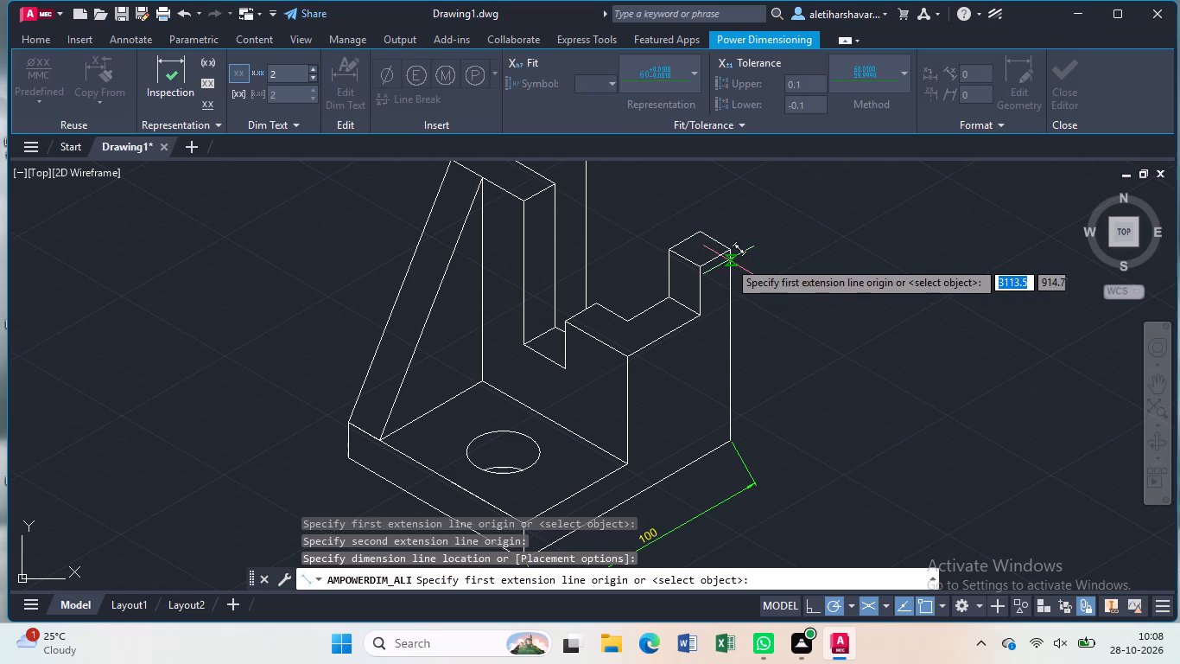
{"action": "left_click", "coordinate": [728, 254]}
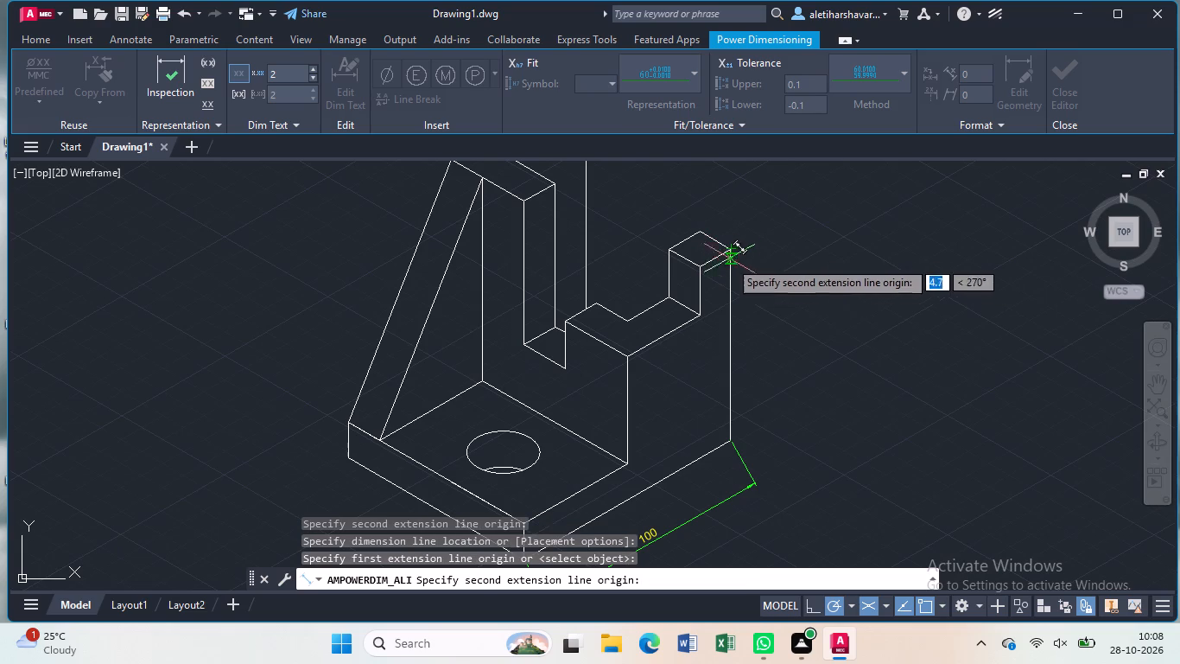
{"action": "left_click", "coordinate": [726, 440]}
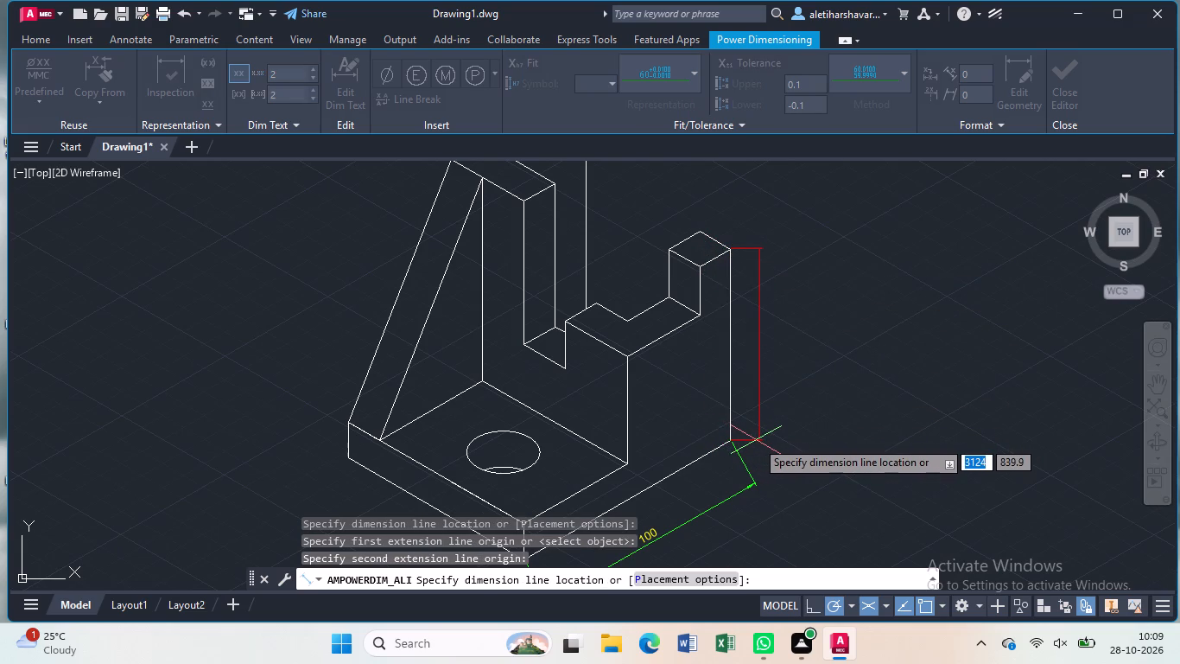
{"action": "left_click", "coordinate": [756, 440]}
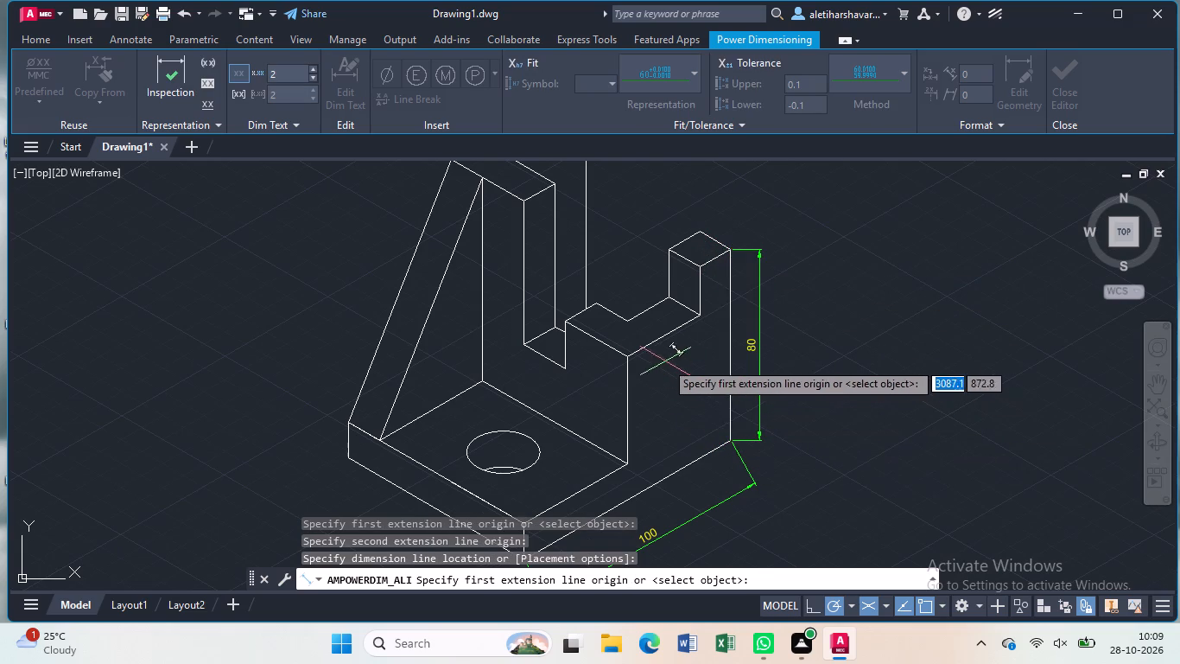
Add an aligned dimension to the base's lower left edge, from the left bottom corner to the front corner, placed below the edge.
{"action": "scroll", "coordinate": [631, 362], "scroll_direction": "down", "scroll_amount": 2}
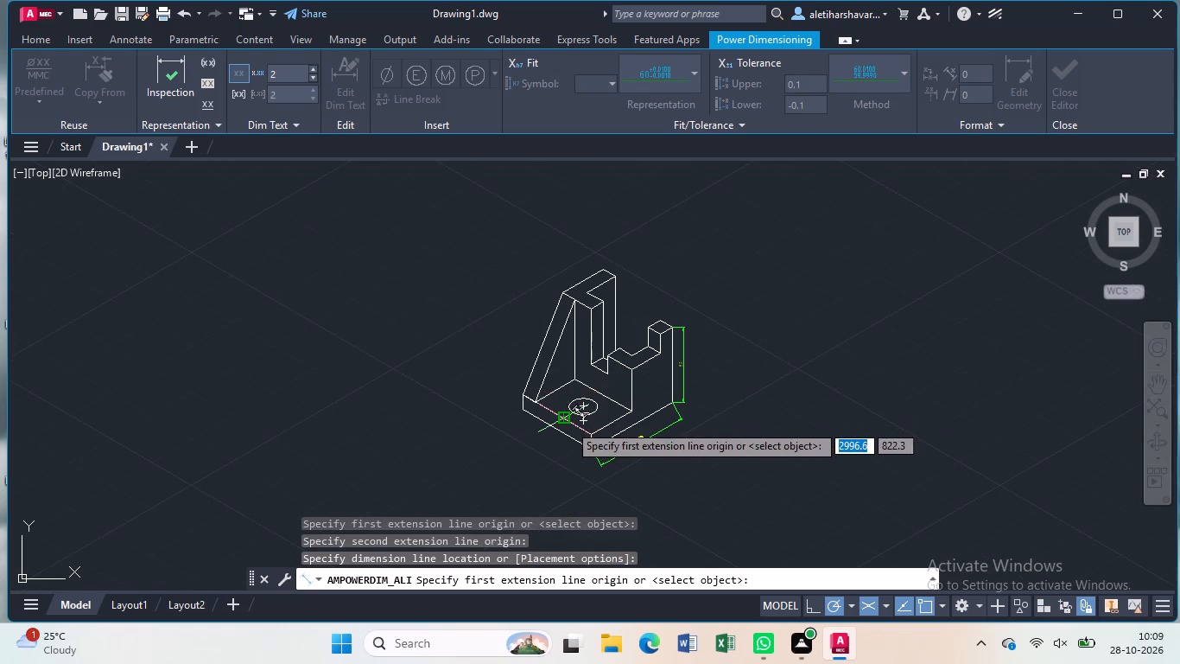
{"action": "middle_click_drag", "start_coordinate": [568, 424], "coordinate": [593, 355]}
{"action": "scroll", "coordinate": [593, 355], "scroll_direction": "up", "scroll_amount": 2}
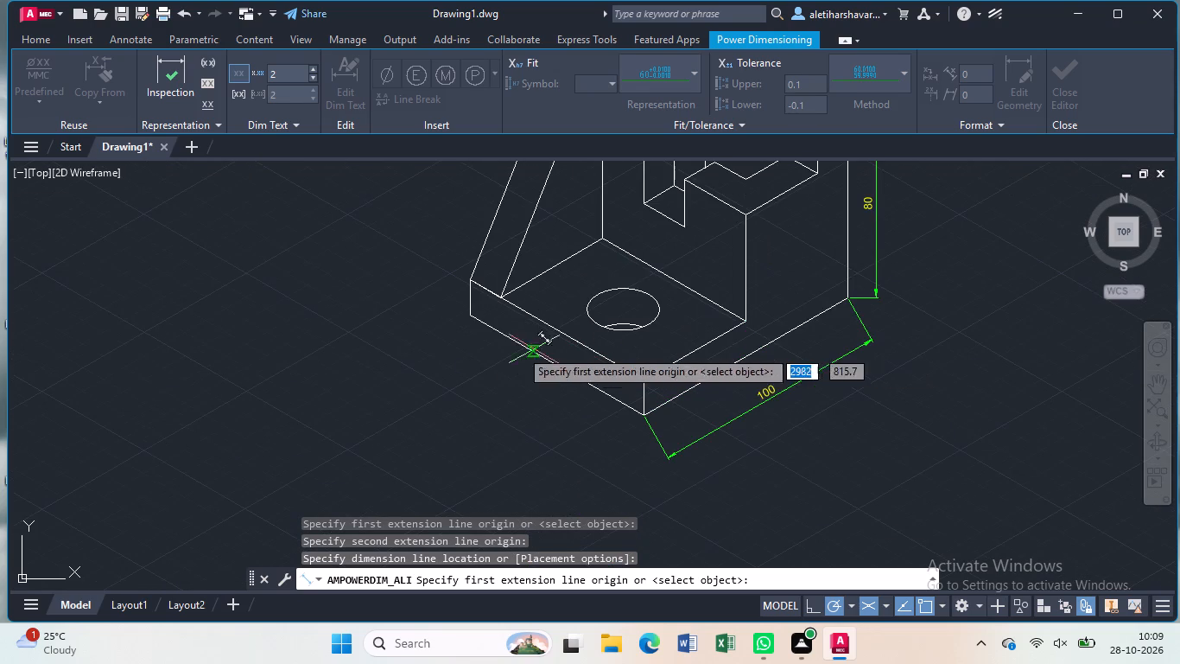
{"action": "left_click", "coordinate": [465, 316]}
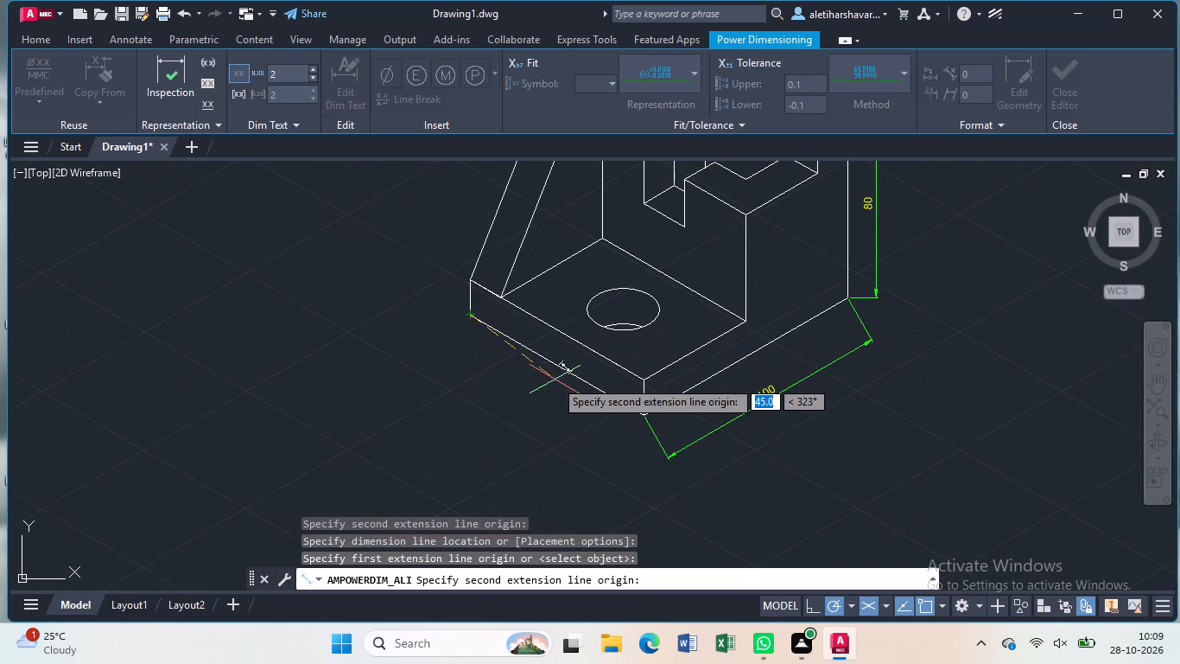
{"action": "left_click", "coordinate": [640, 417]}
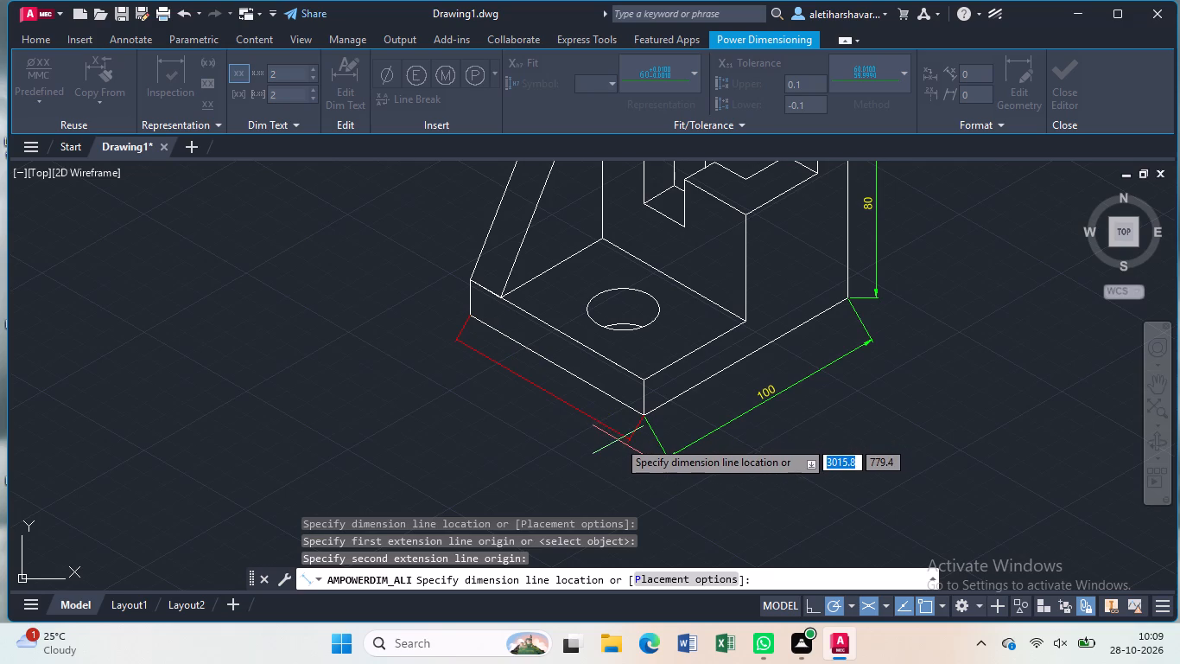
{"action": "left_click", "coordinate": [618, 440]}
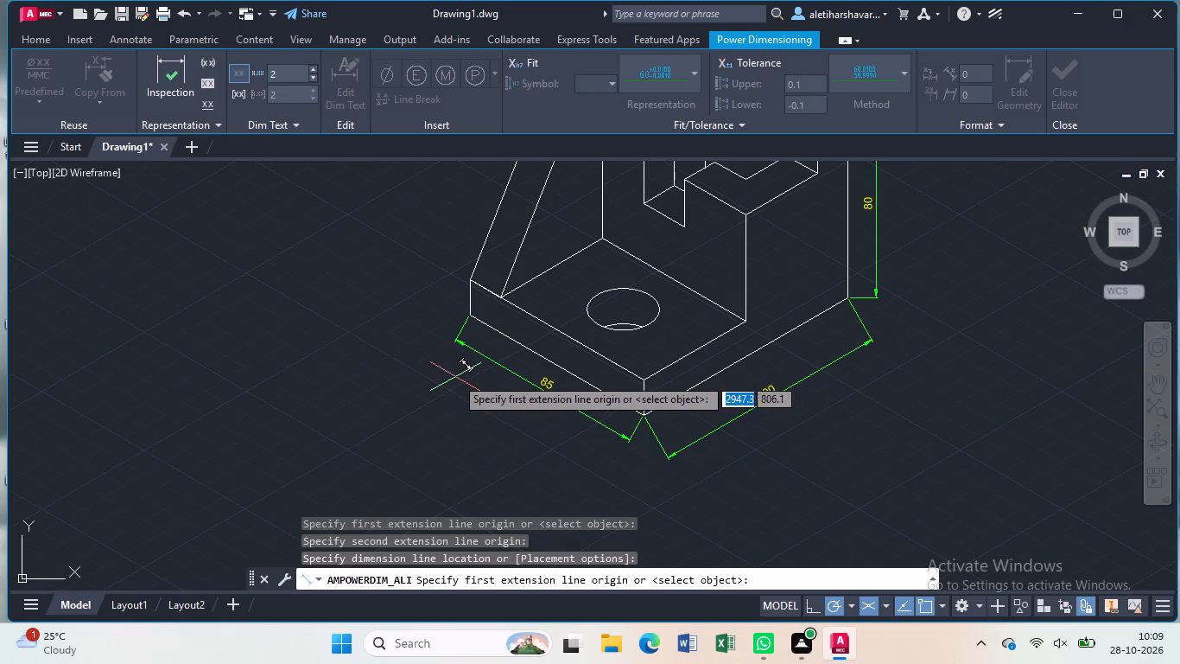
Dimension the base plate's thickness at its left corner with an aligned dimension placed outside the edge.
{"action": "left_click", "coordinate": [471, 276]}
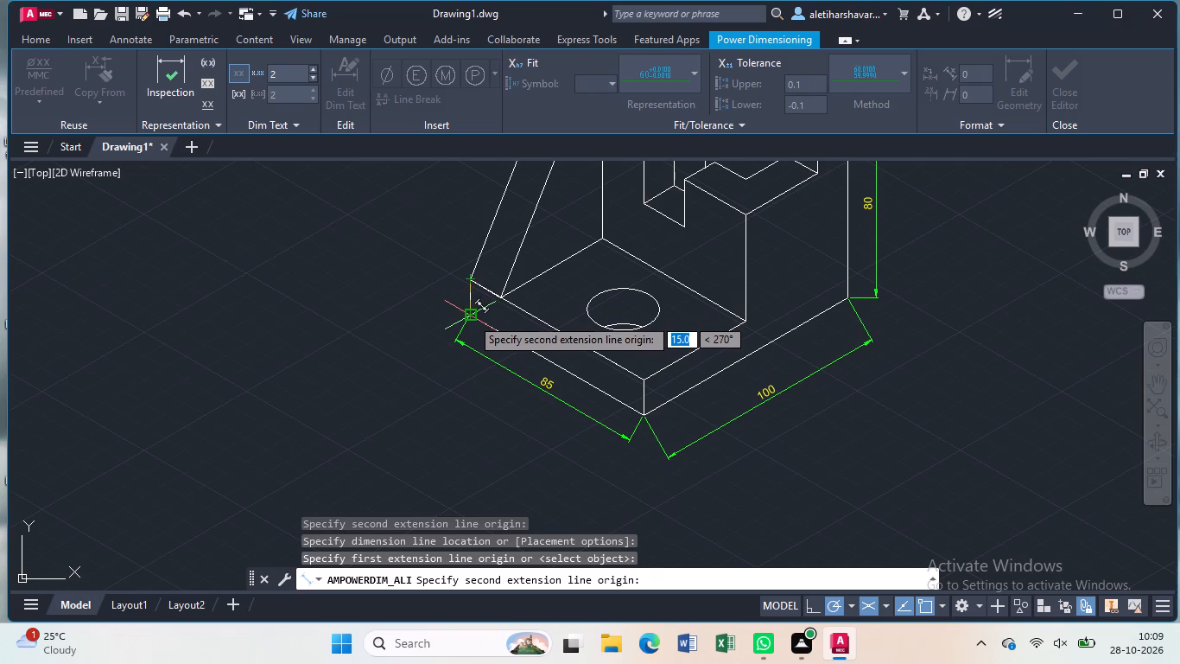
{"action": "left_click", "coordinate": [471, 317]}
{"action": "left_click", "coordinate": [444, 315]}
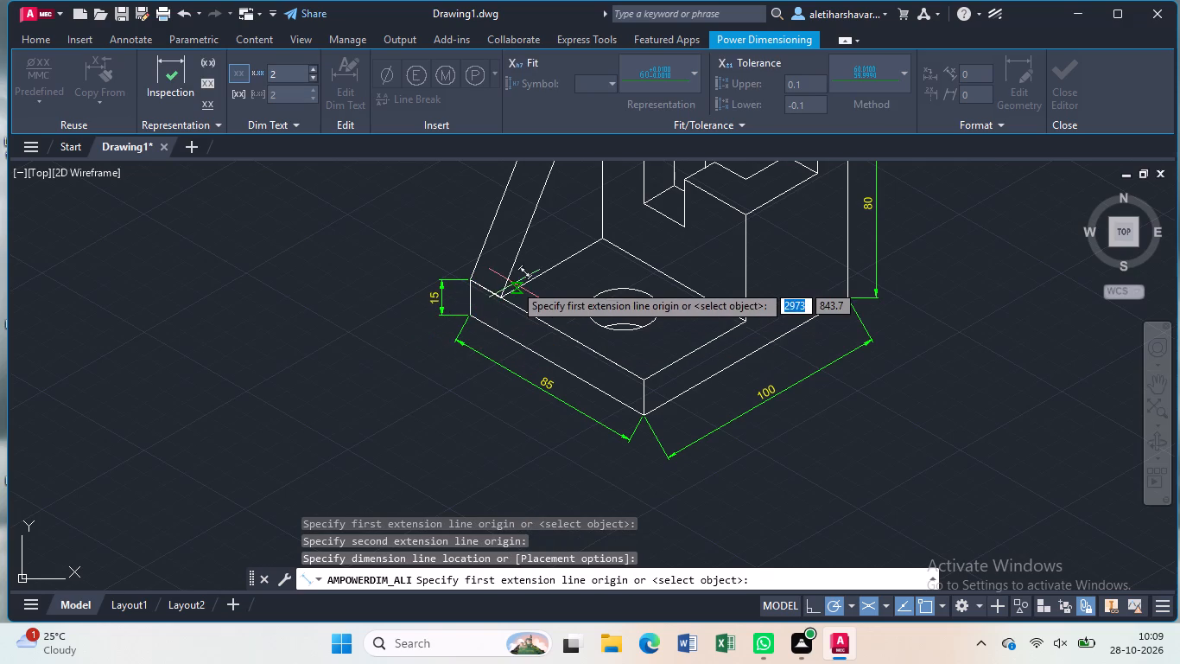
Add an aligned dimension to the long outer edge of the tall upright's top face, placed just outside the edge.
{"action": "scroll", "coordinate": [515, 283], "scroll_direction": "up", "scroll_amount": 1}
{"action": "scroll", "coordinate": [514, 283], "scroll_direction": "down", "scroll_amount": 3}
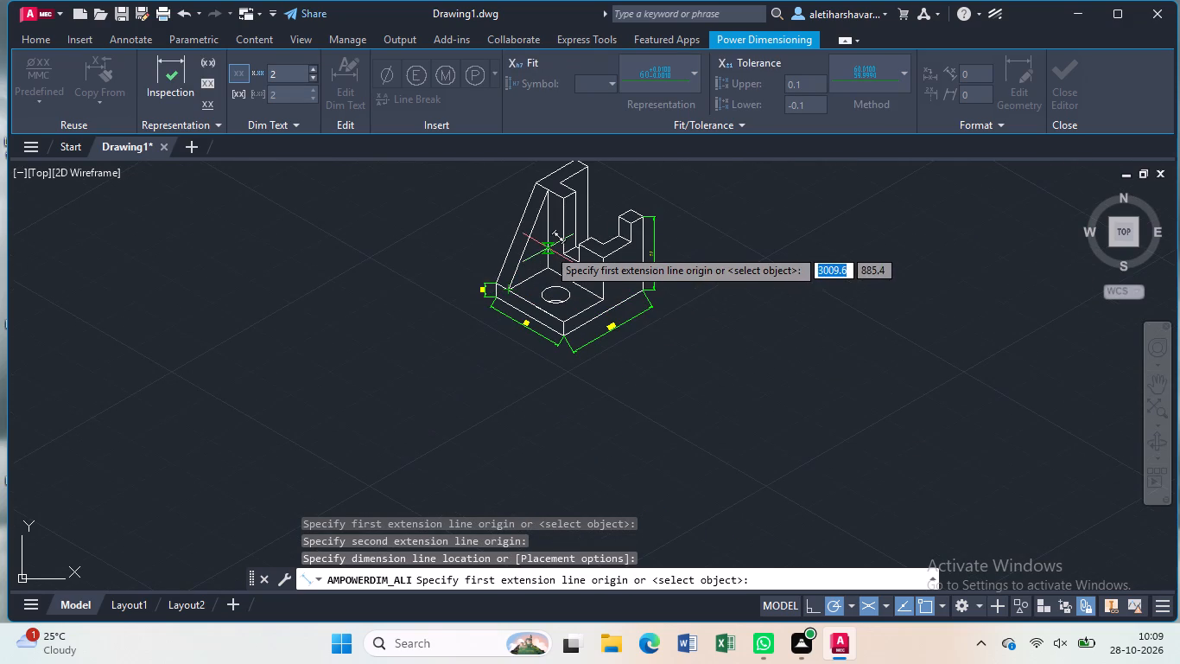
{"action": "middle_click_drag", "start_coordinate": [548, 248], "coordinate": [514, 377]}
{"action": "scroll", "coordinate": [510, 341], "scroll_direction": "up", "scroll_amount": 2}
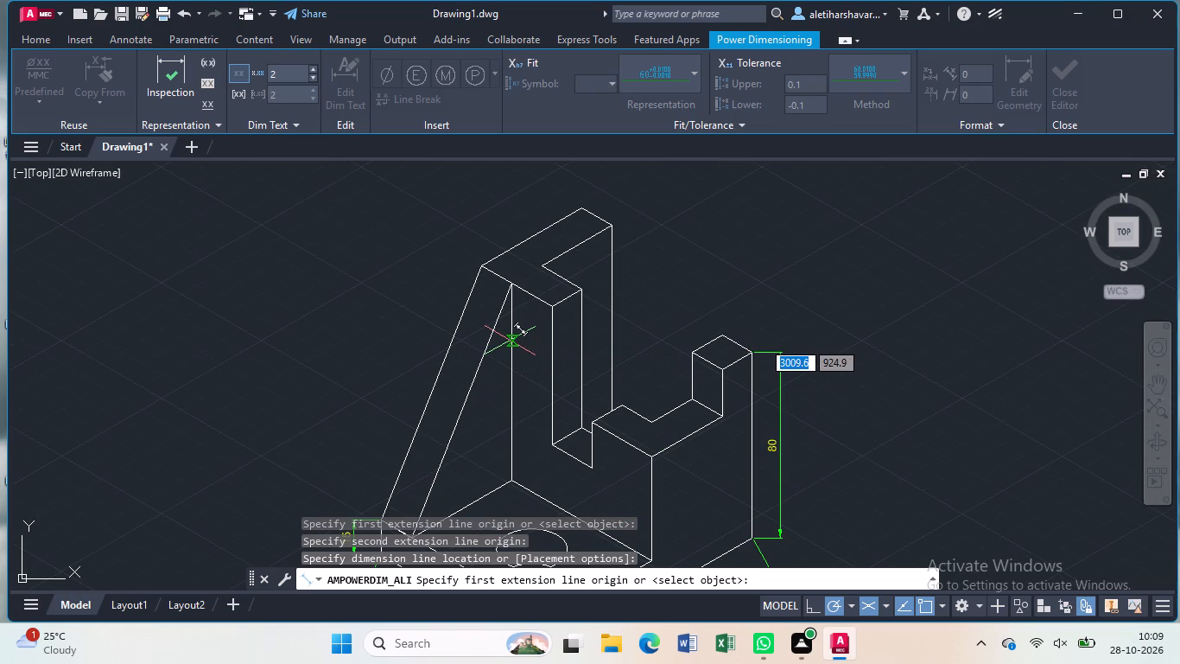
{"action": "middle_click_drag", "start_coordinate": [510, 341], "coordinate": [506, 388]}
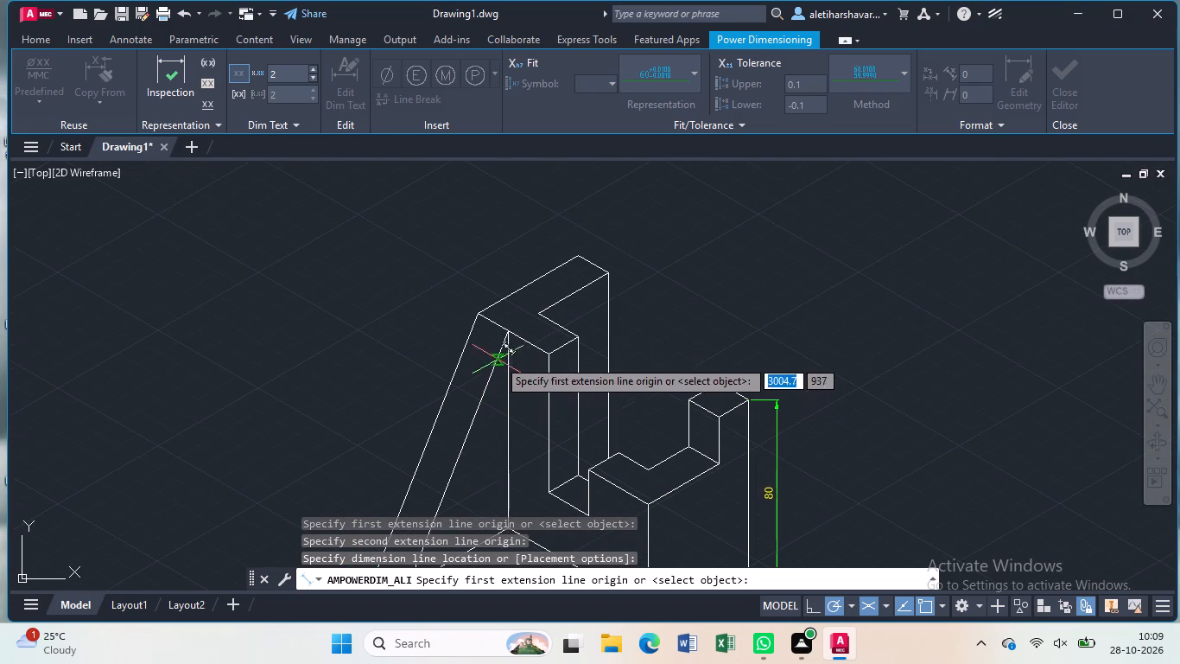
{"action": "left_click", "coordinate": [474, 317]}
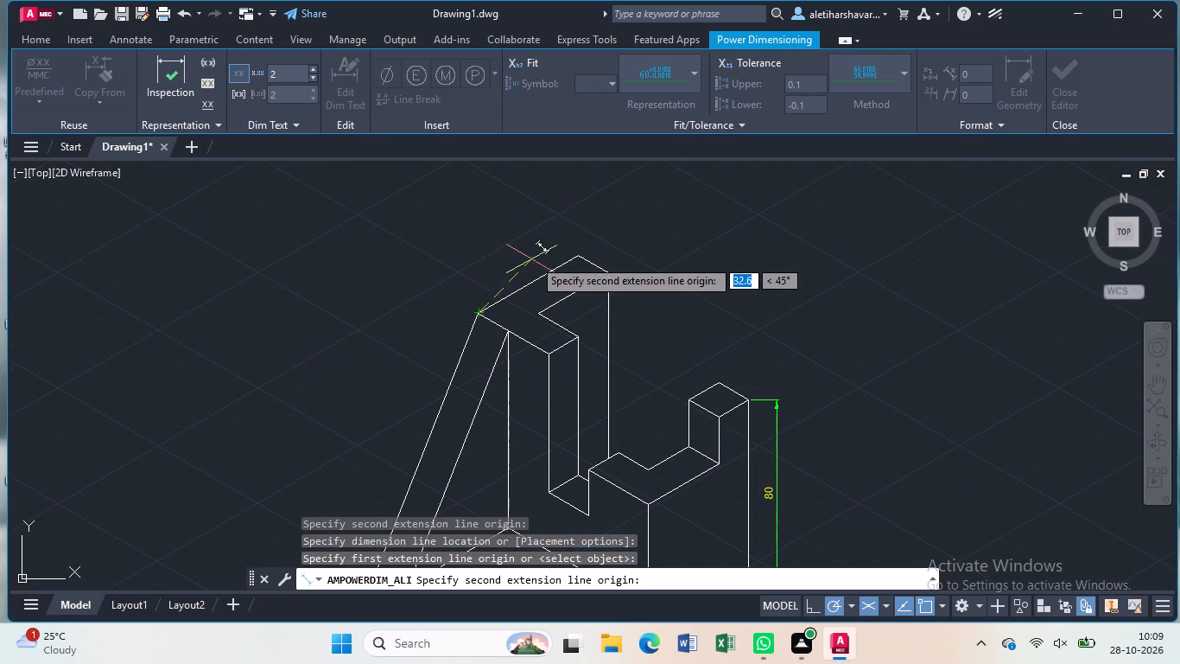
{"action": "left_click", "coordinate": [580, 253]}
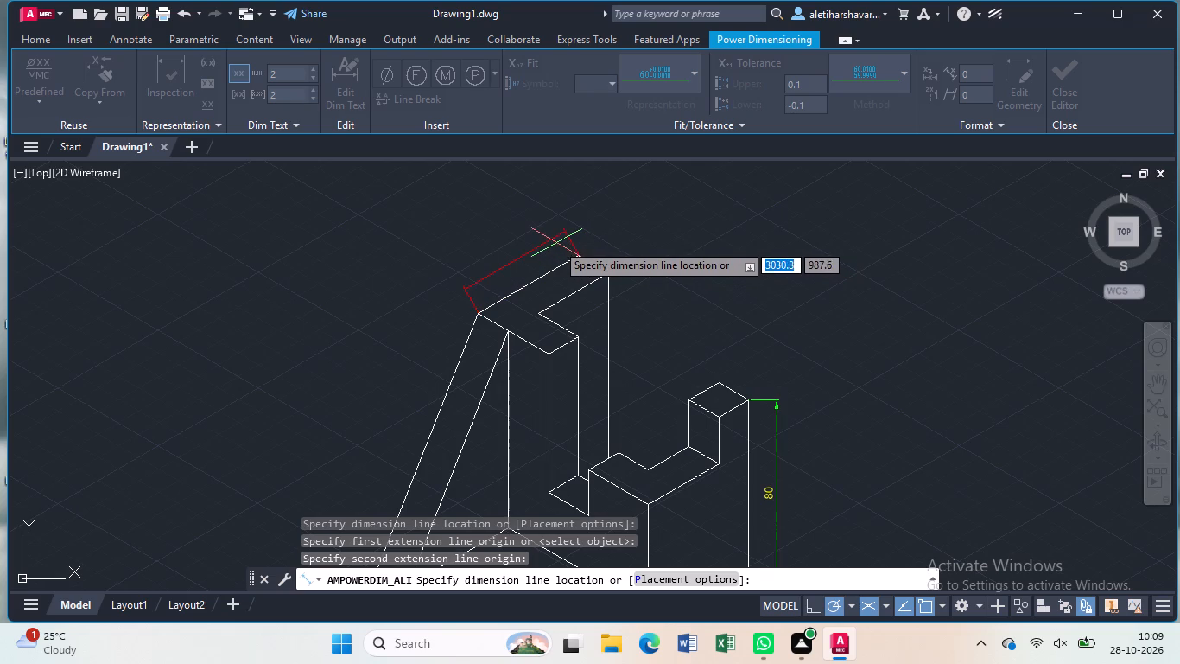
{"action": "left_click", "coordinate": [556, 243]}
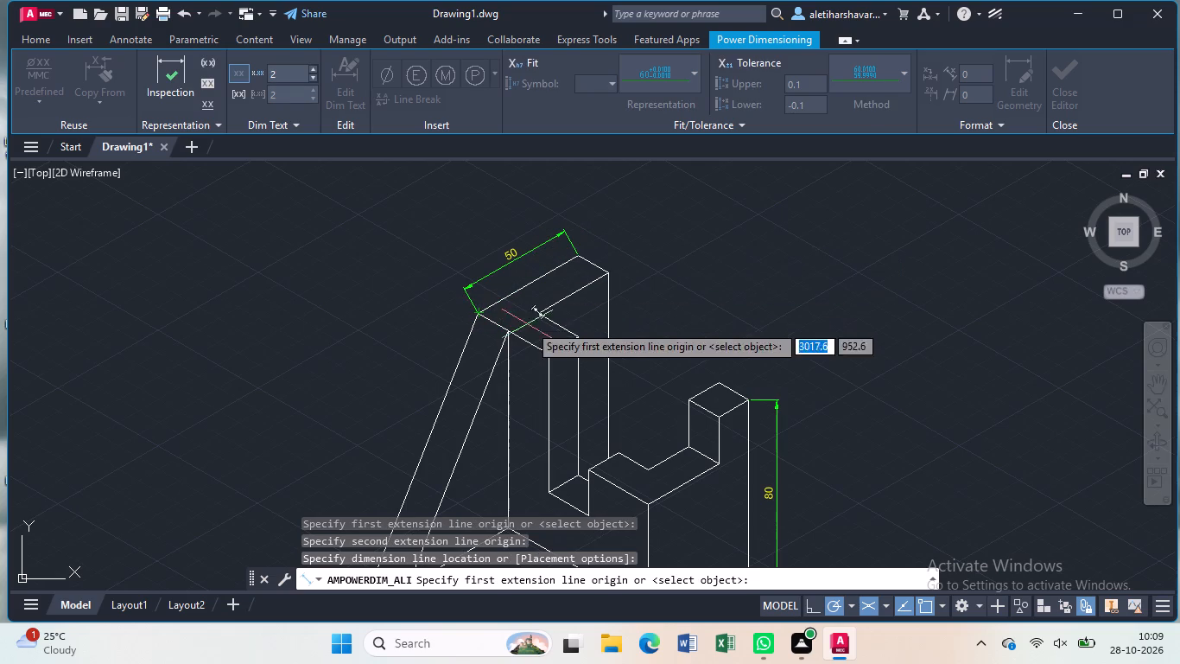
Add aligned dimensions to the L-shaped top face's short front end edge, long inner edge and short inner edge.
{"action": "left_click", "coordinate": [548, 351]}
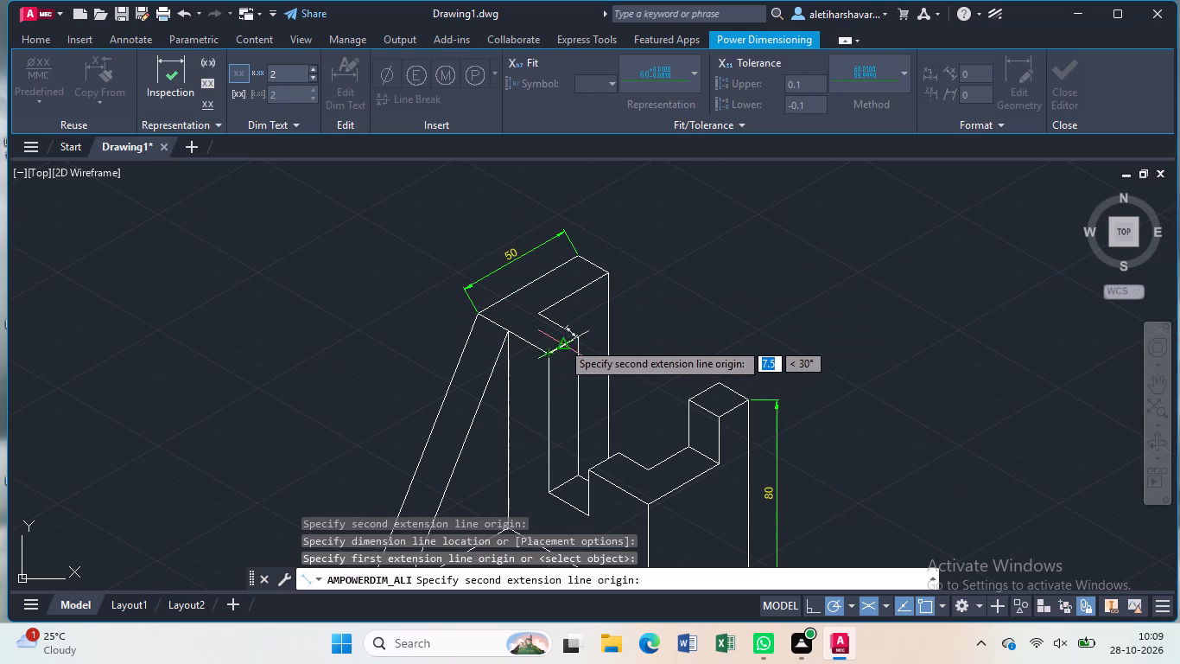
{"action": "left_click", "coordinate": [576, 338]}
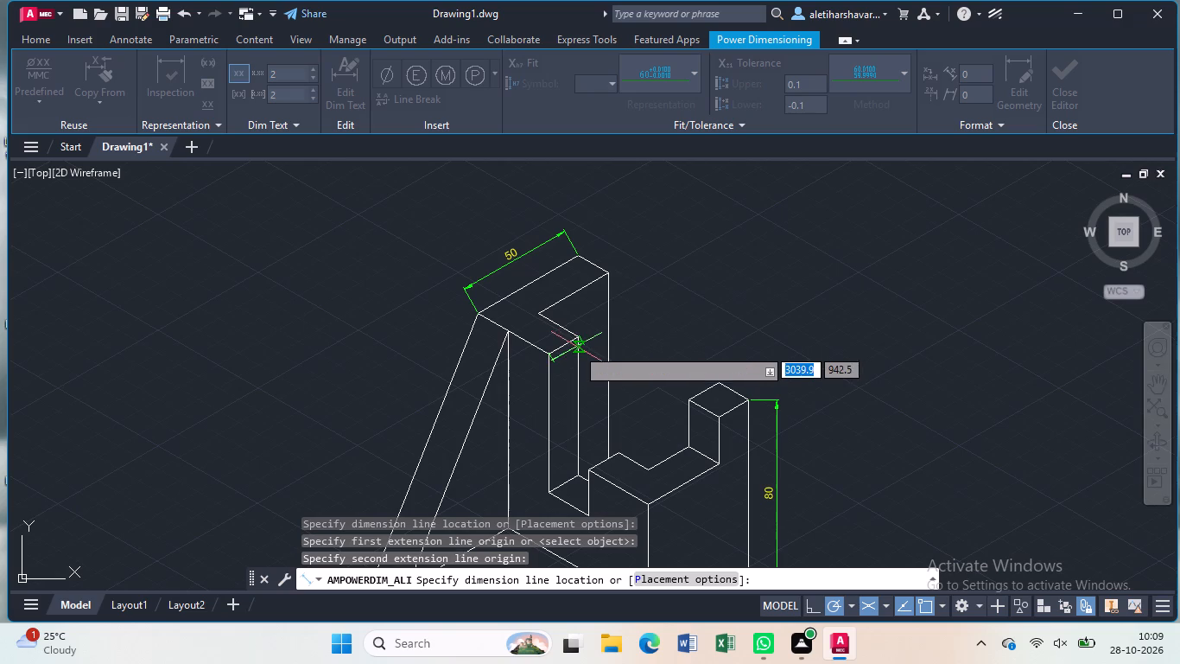
{"action": "left_click", "coordinate": [575, 352]}
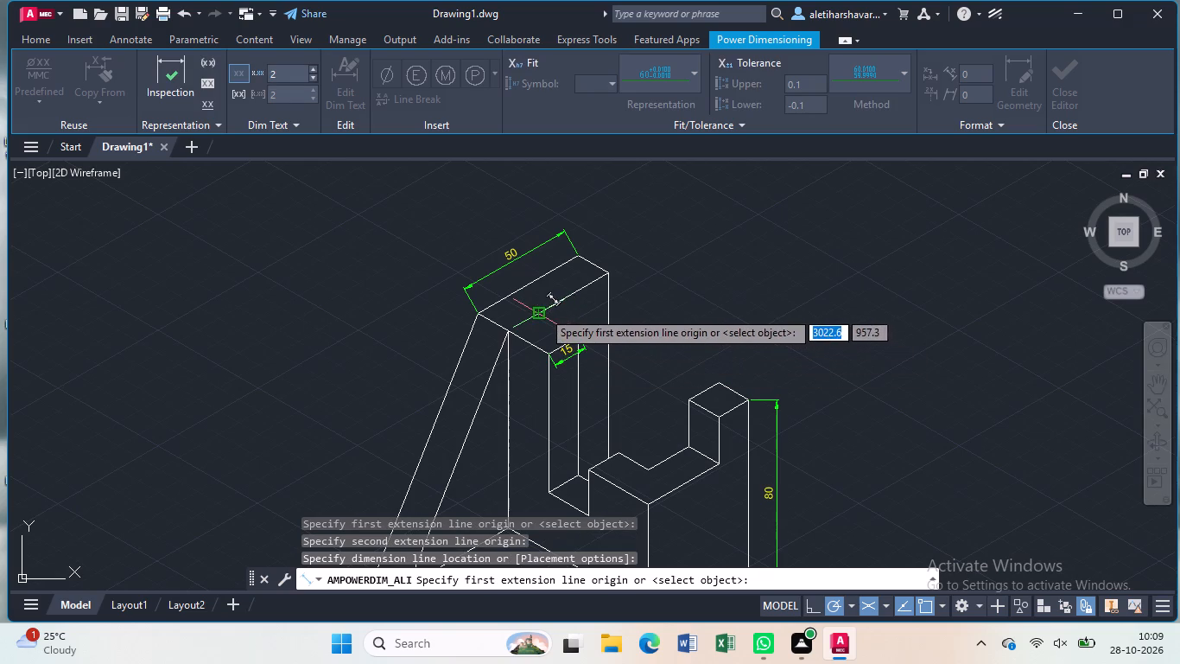
{"action": "left_click", "coordinate": [542, 310]}
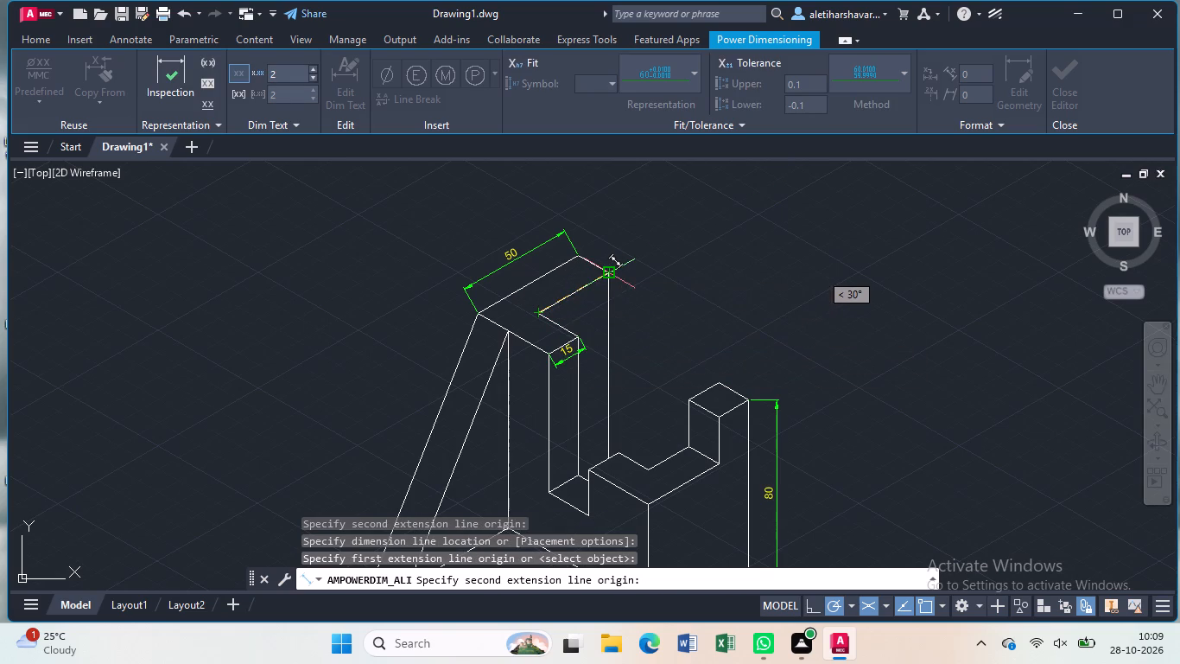
{"action": "left_click", "coordinate": [605, 272]}
{"action": "left_click", "coordinate": [597, 265]}
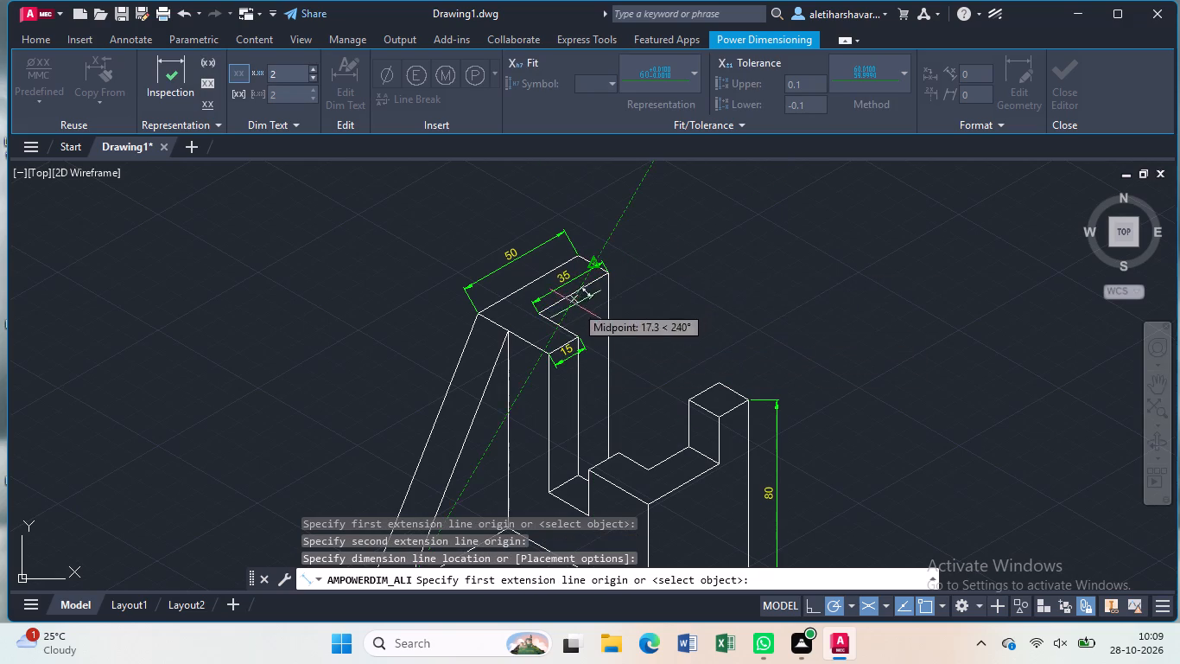
{"action": "left_click", "coordinate": [544, 310]}
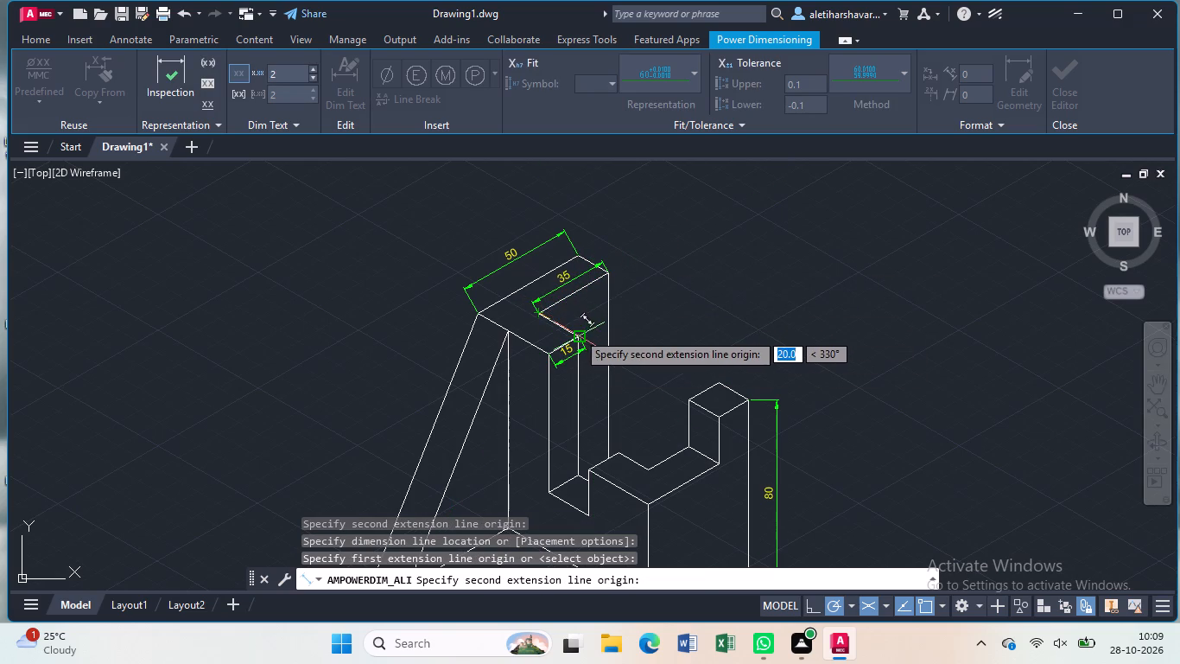
{"action": "left_click", "coordinate": [577, 332]}
{"action": "left_click", "coordinate": [593, 328]}
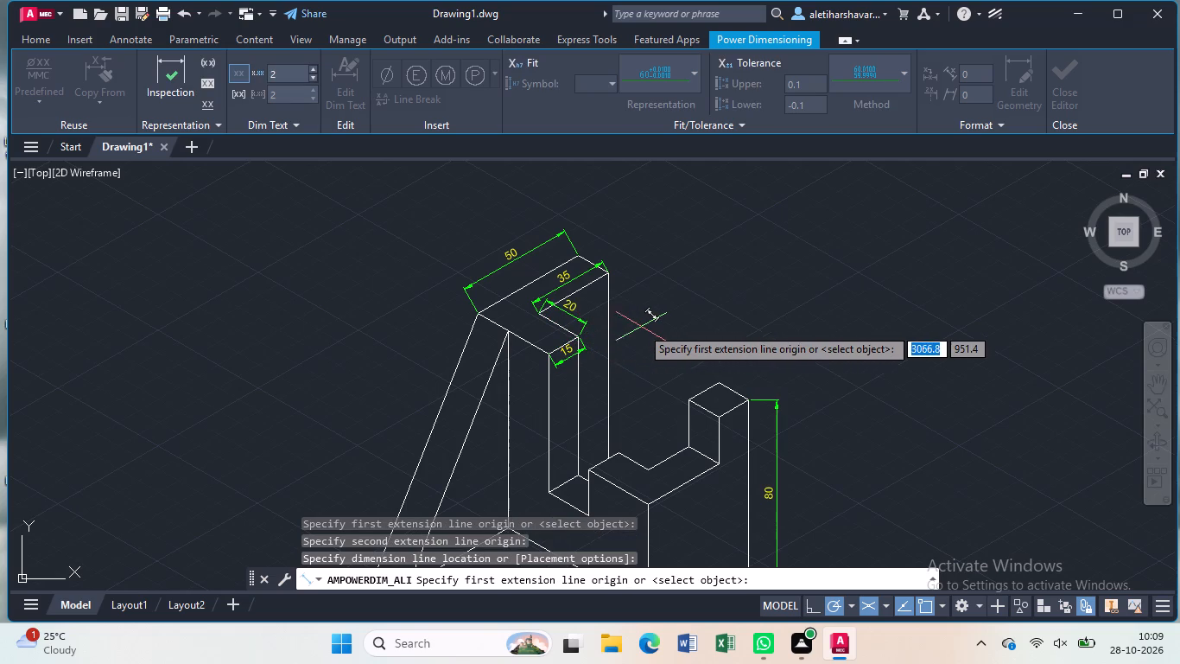
Locate the base hole with aligned dimensions from its upper centre to the base top's front-left and front-right edges.
{"action": "scroll", "coordinate": [658, 333], "scroll_direction": "down", "scroll_amount": 2}
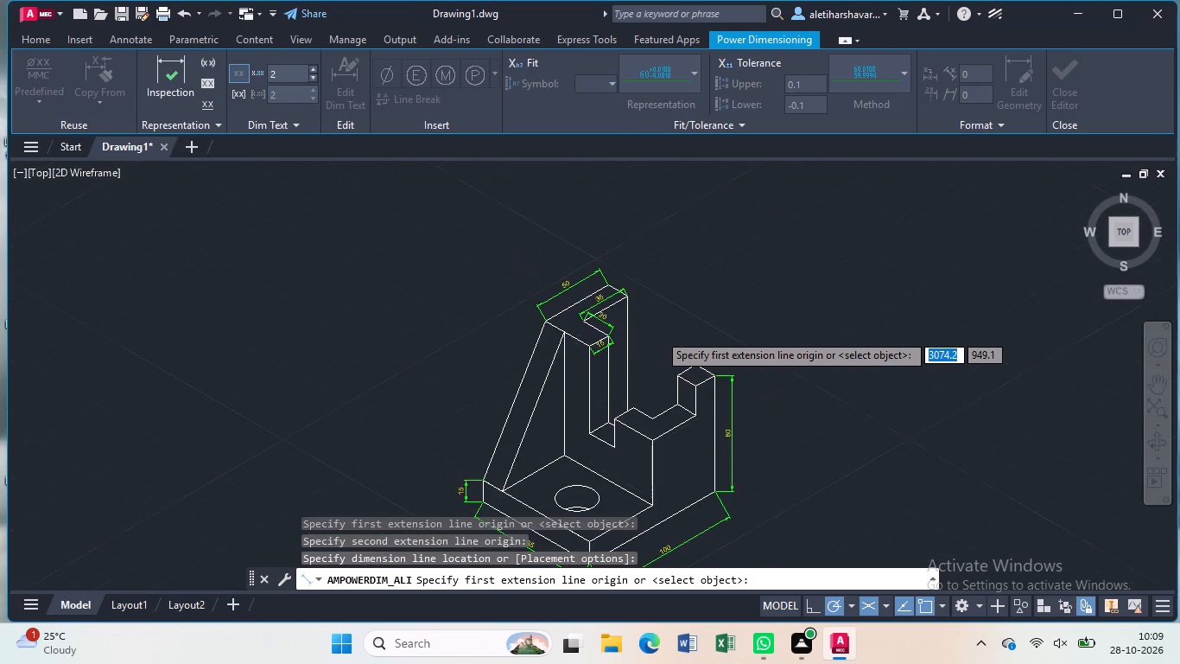
{"action": "scroll", "coordinate": [658, 333], "scroll_direction": "up", "scroll_amount": 2}
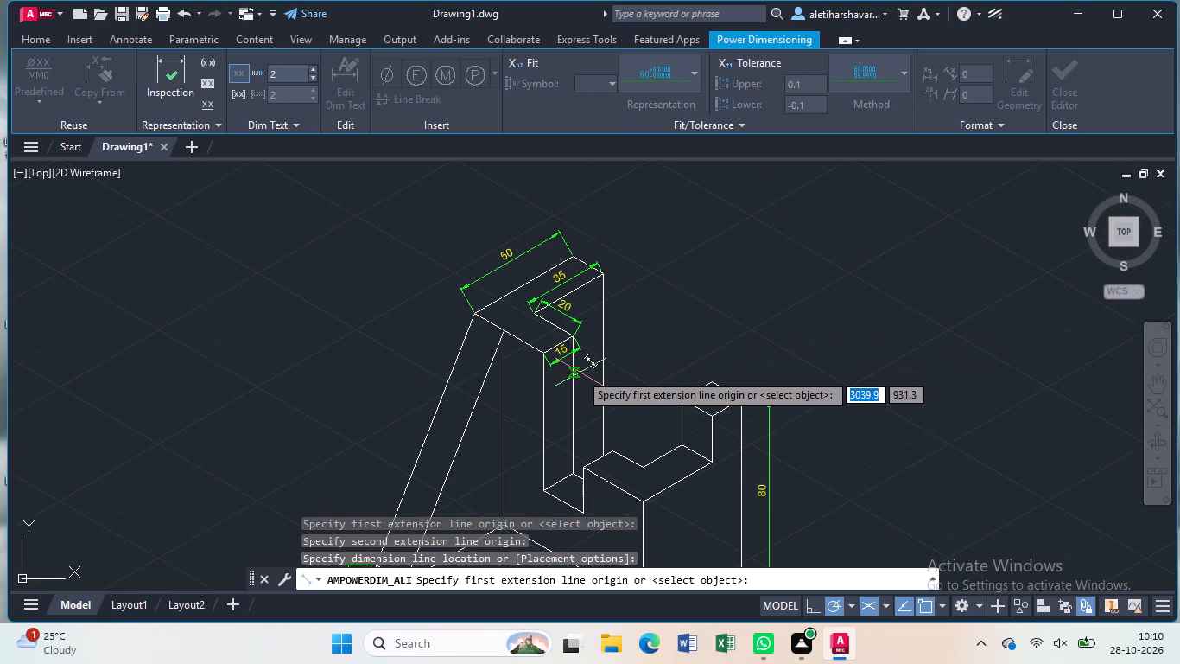
{"action": "middle_click_drag", "start_coordinate": [580, 373], "coordinate": [742, 227]}
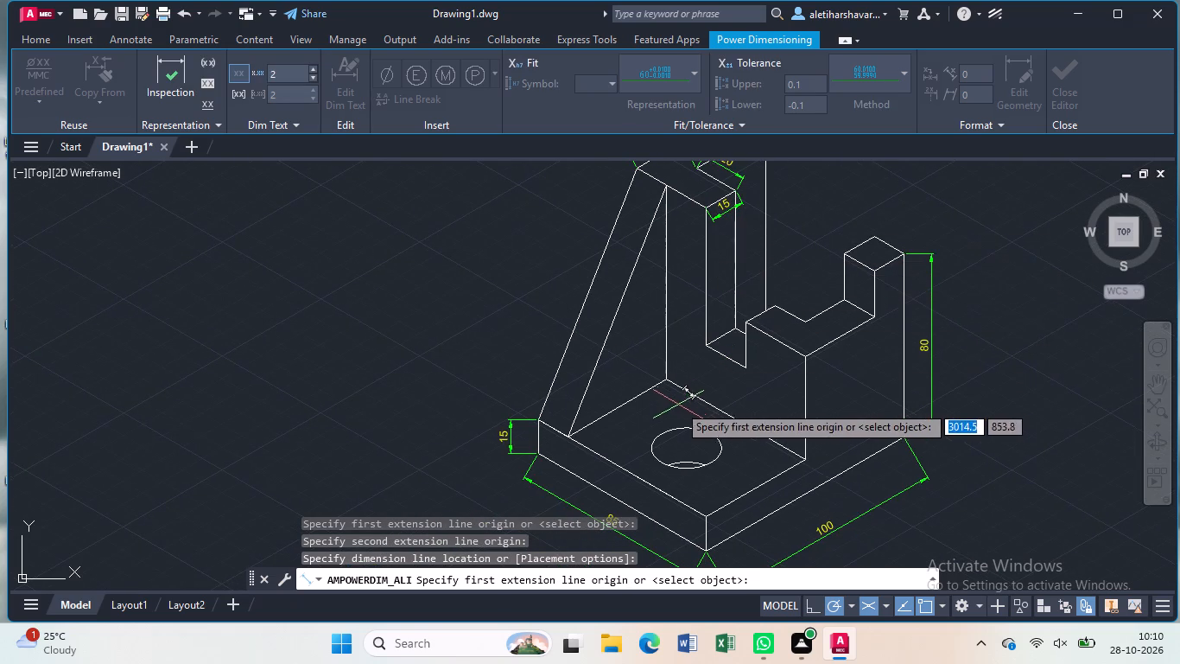
{"action": "left_click", "coordinate": [684, 453]}
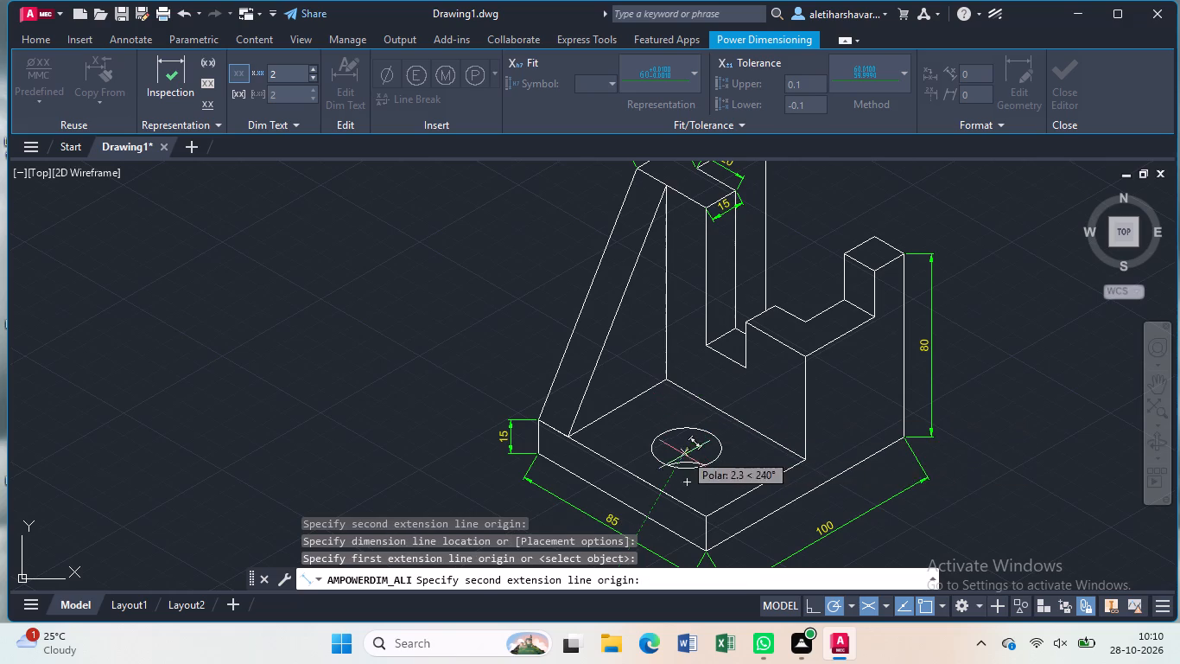
{"action": "left_click", "coordinate": [638, 478]}
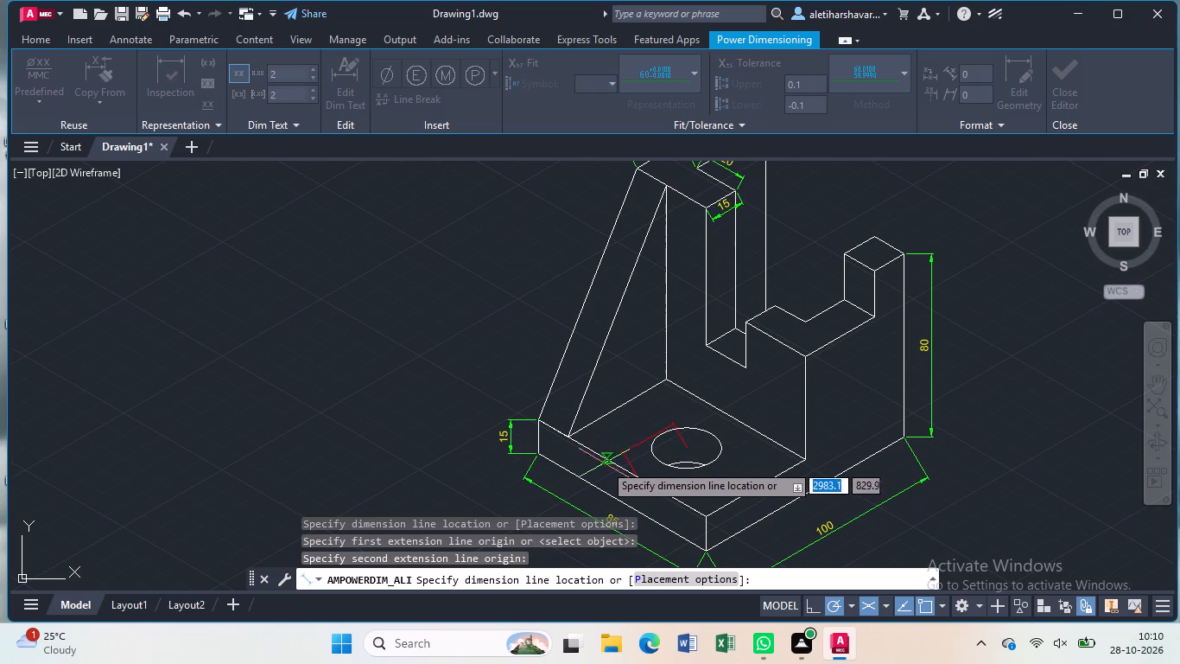
{"action": "left_click", "coordinate": [598, 459]}
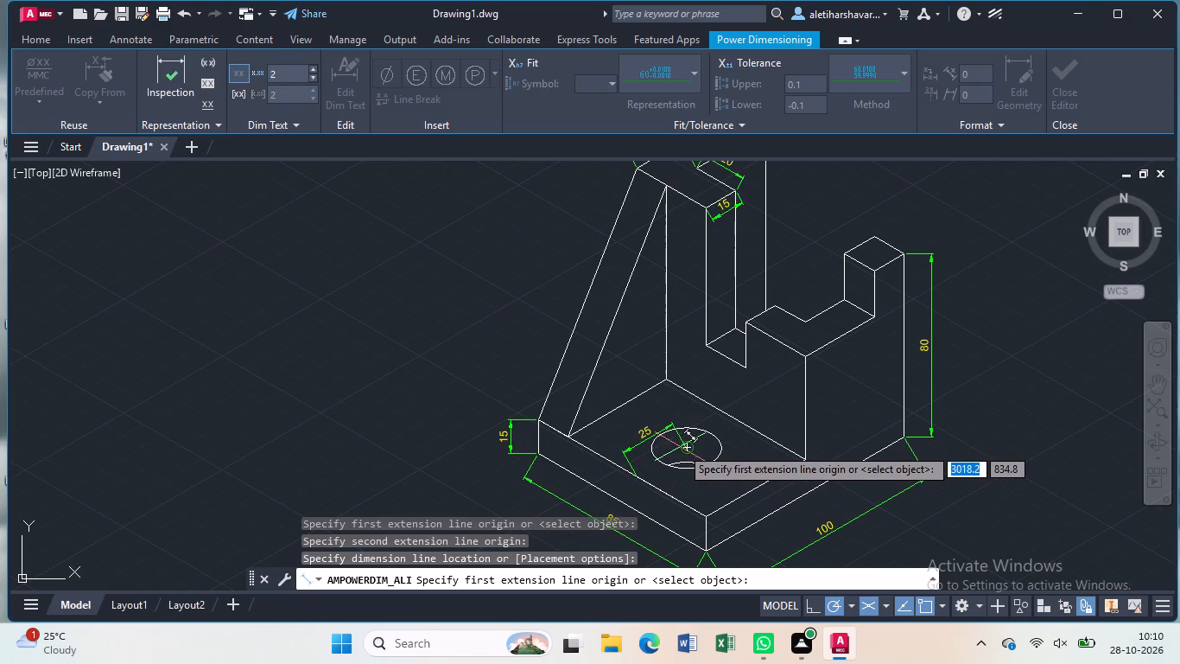
{"action": "left_click", "coordinate": [682, 447]}
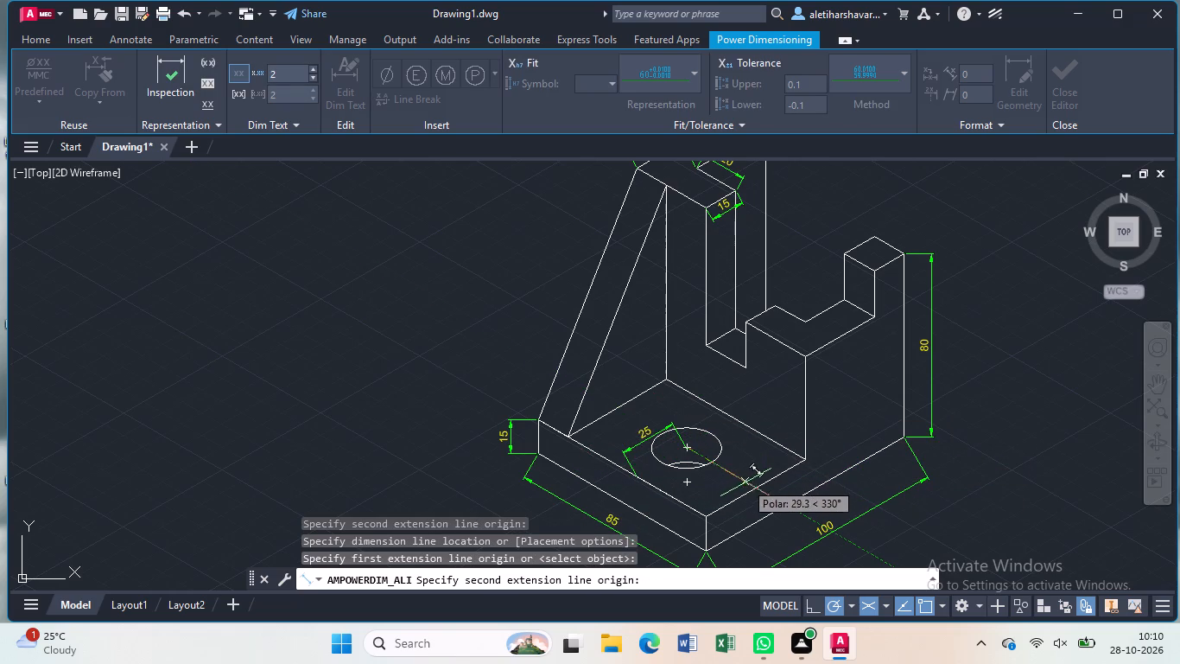
{"action": "left_click", "coordinate": [753, 489]}
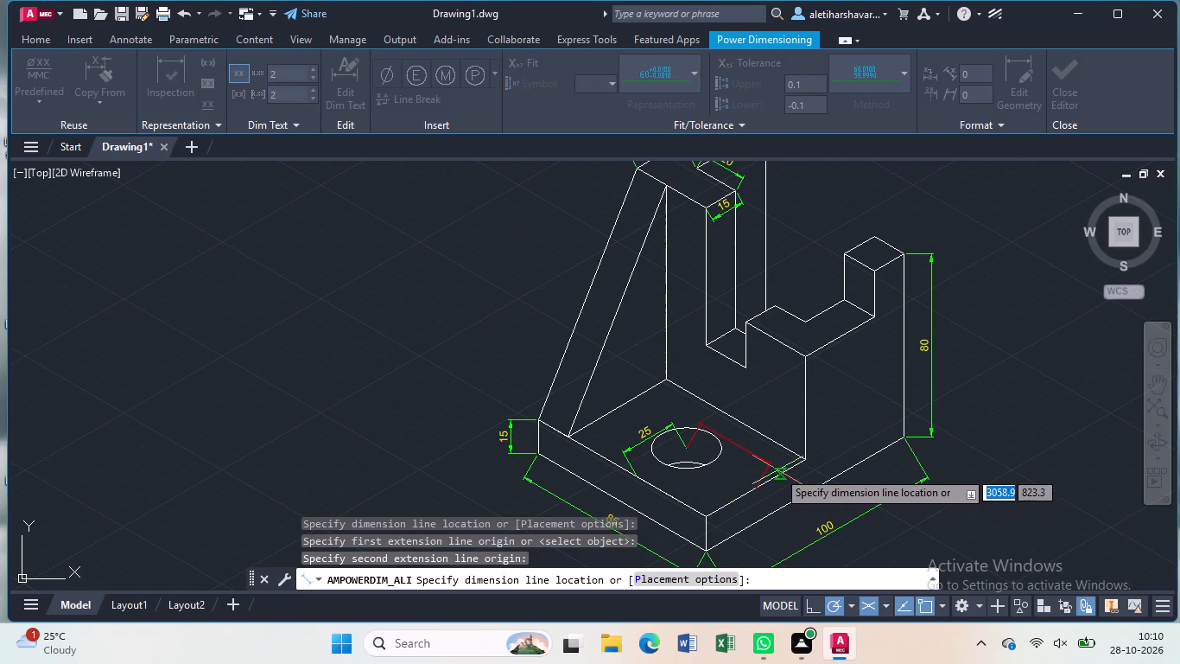
{"action": "left_click", "coordinate": [778, 470]}
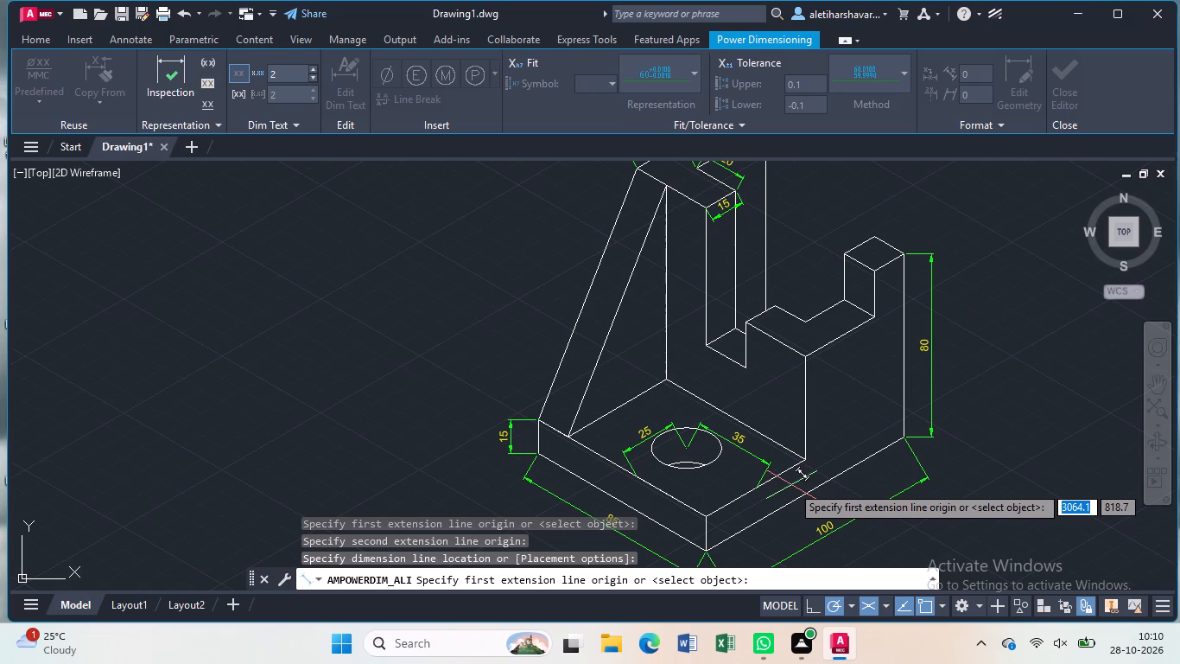
Add aligned dimensions below the lower step's front-left top edge and below the adjacent slot's bottom front edge.
{"action": "left_click", "coordinate": [751, 324]}
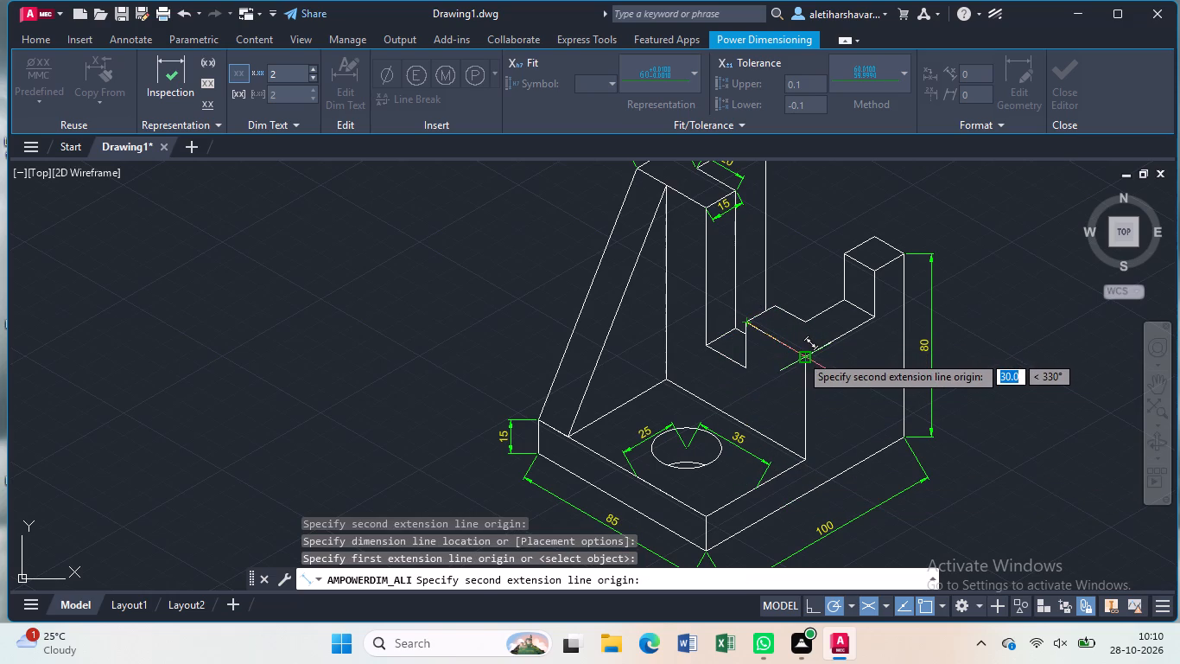
{"action": "left_click", "coordinate": [800, 354]}
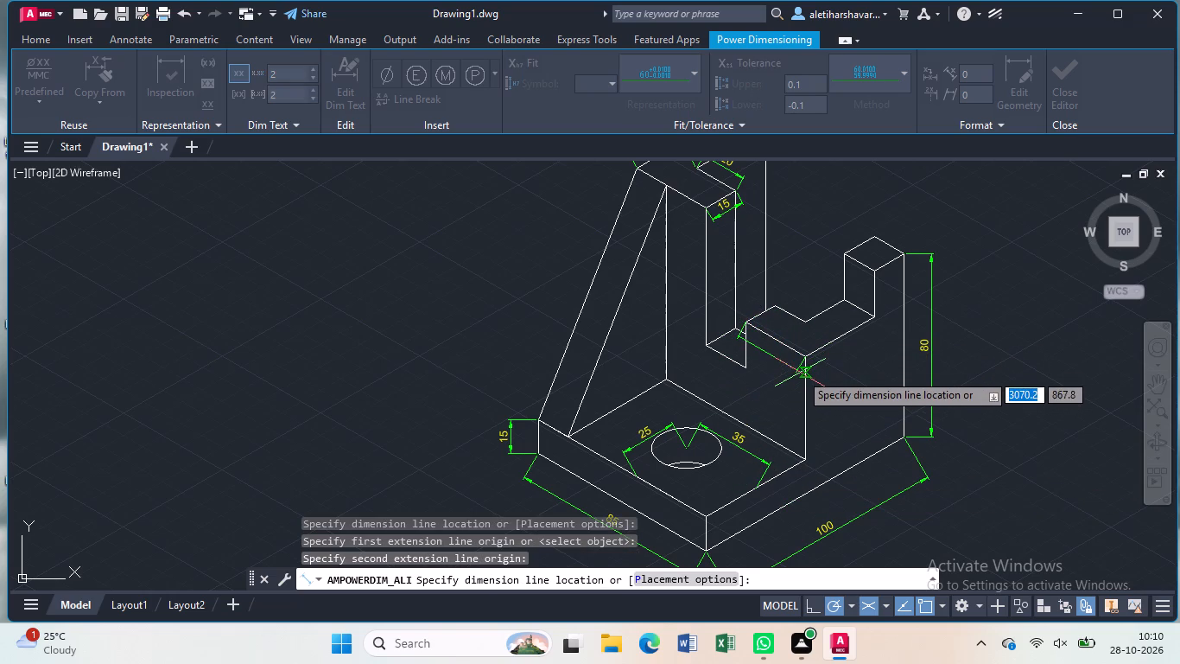
{"action": "left_click", "coordinate": [800, 373]}
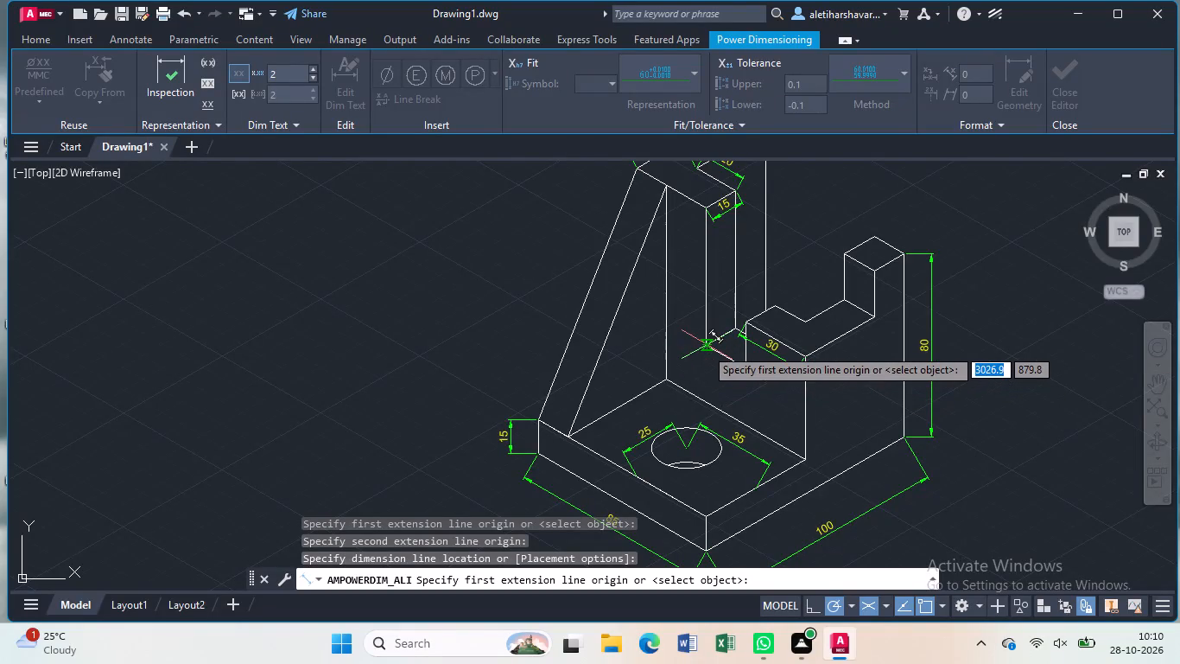
{"action": "left_click", "coordinate": [705, 348]}
{"action": "left_click", "coordinate": [749, 363]}
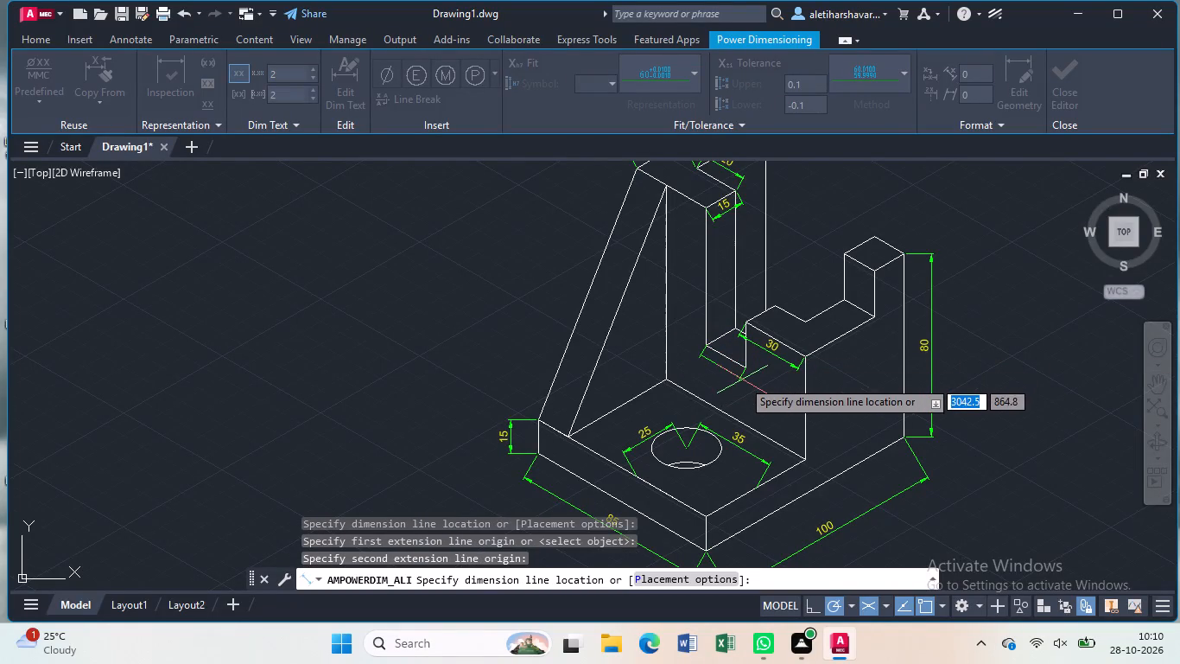
{"action": "left_click", "coordinate": [739, 385]}
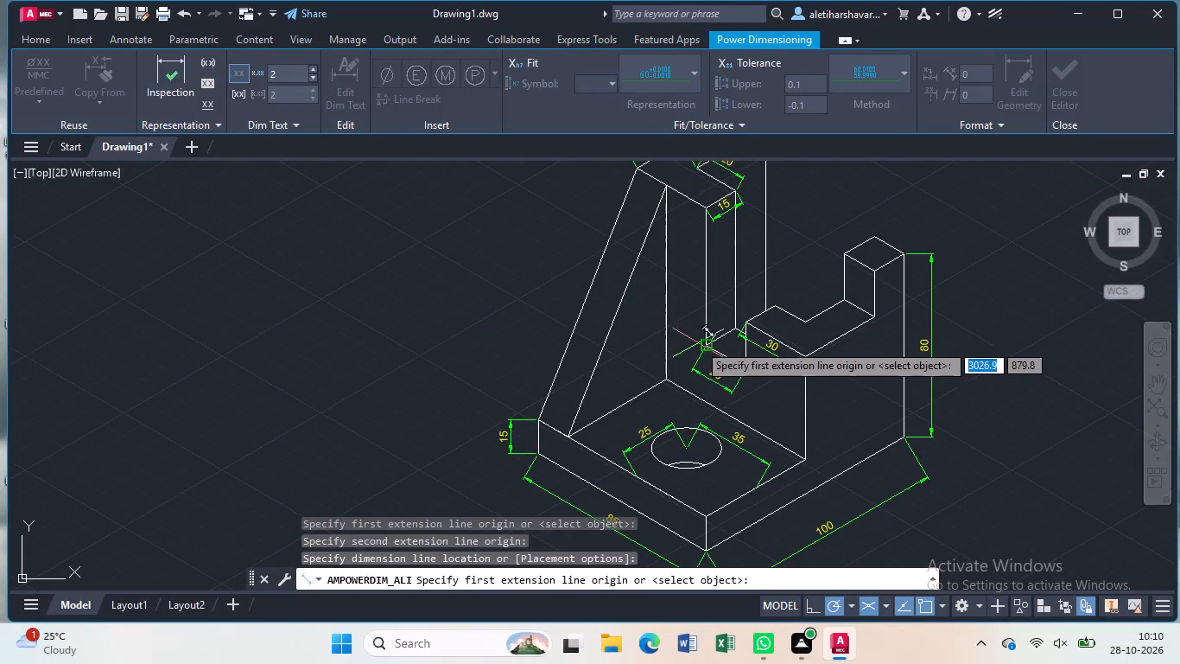
Add an aligned dimension from the slot's bottom left corner to the upright's vertical edge beside the sloping rib, and end dimensioning.
{"action": "left_click", "coordinate": [706, 342]}
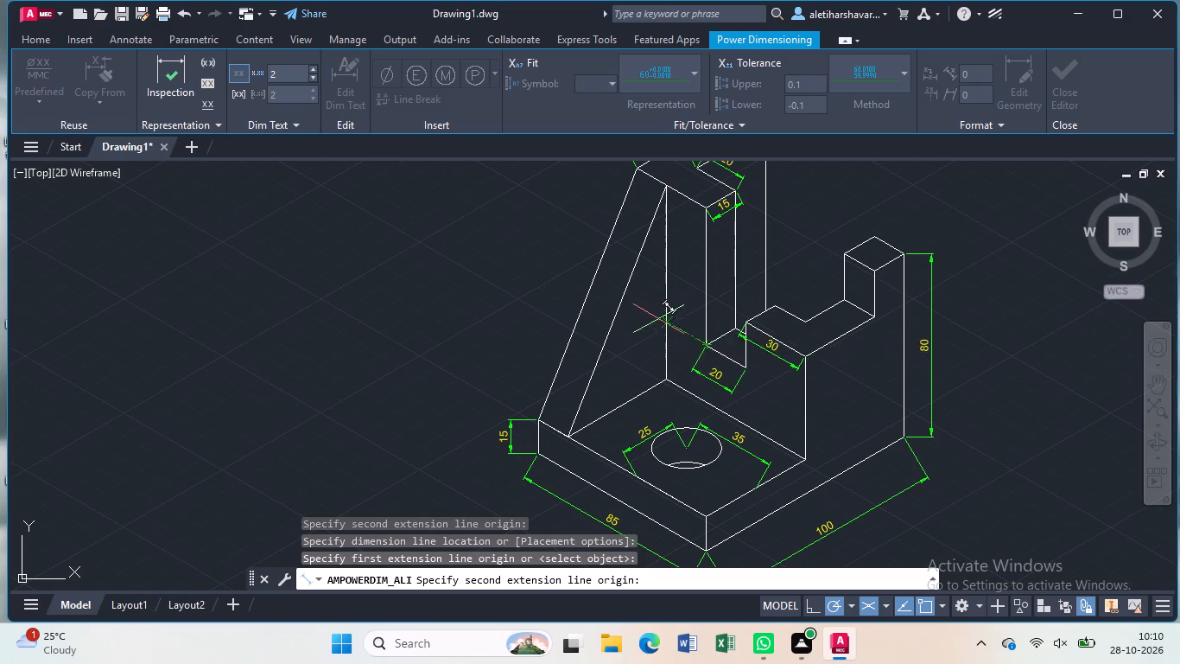
{"action": "left_click", "coordinate": [664, 323]}
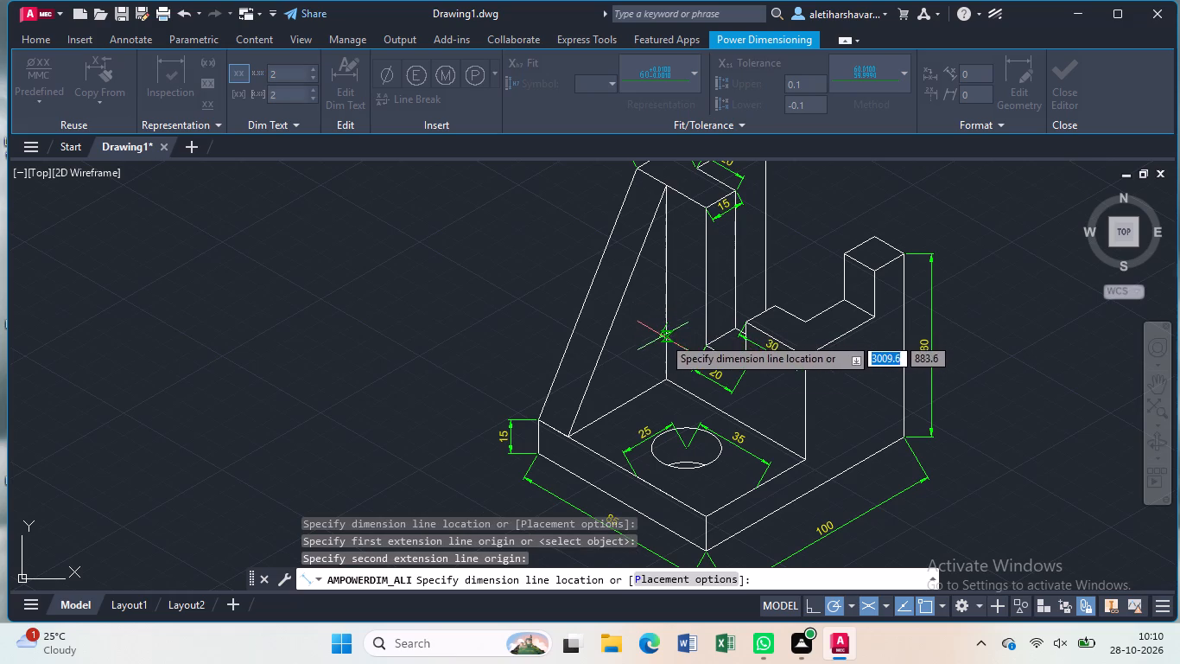
{"action": "left_click", "coordinate": [662, 338]}
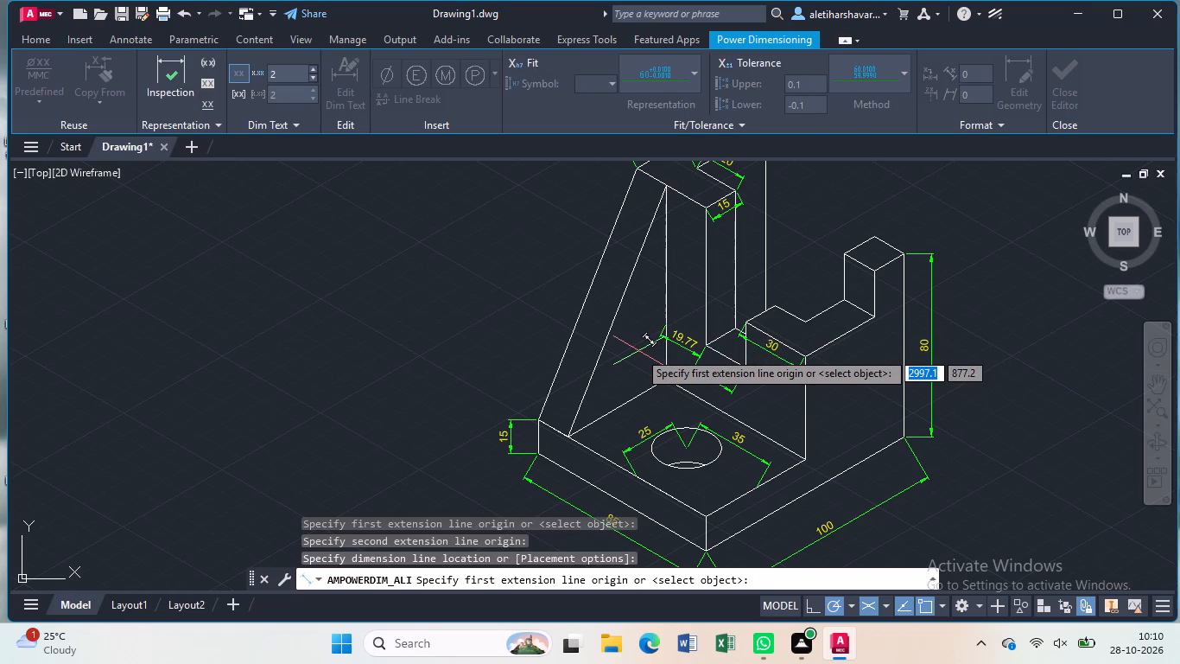
{"action": "key", "text": "Escape"}
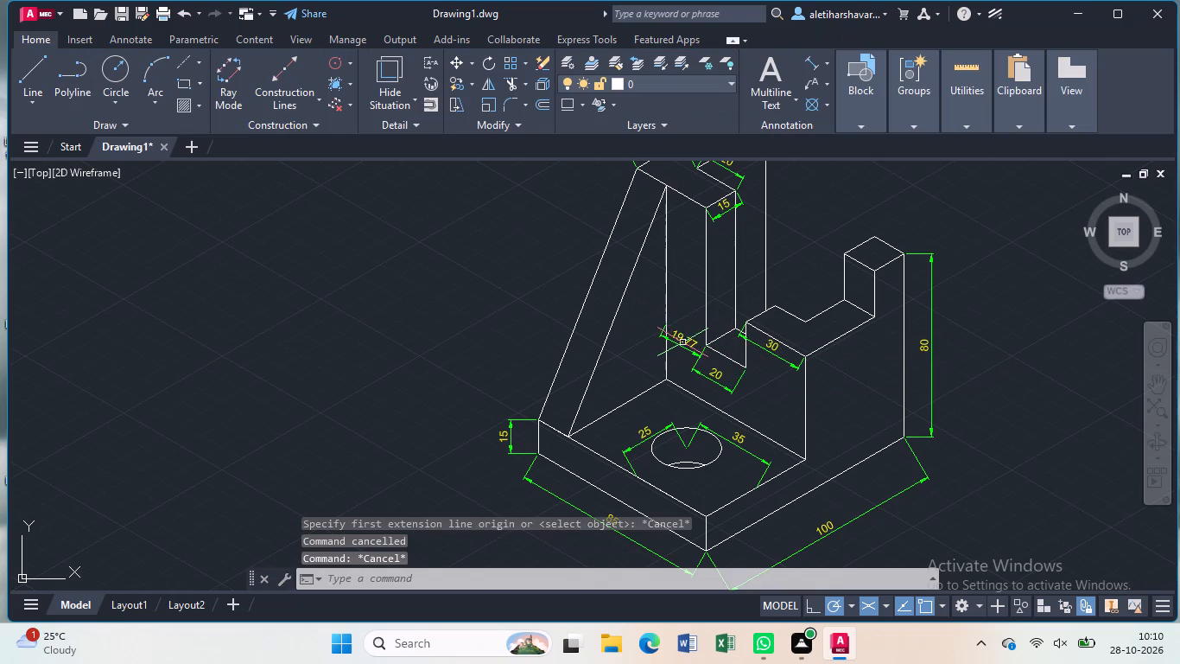
Override the text of the dimension between the slot corner and the upright's vertical edge with 20.
{"action": "left_click", "coordinate": [682, 342]}
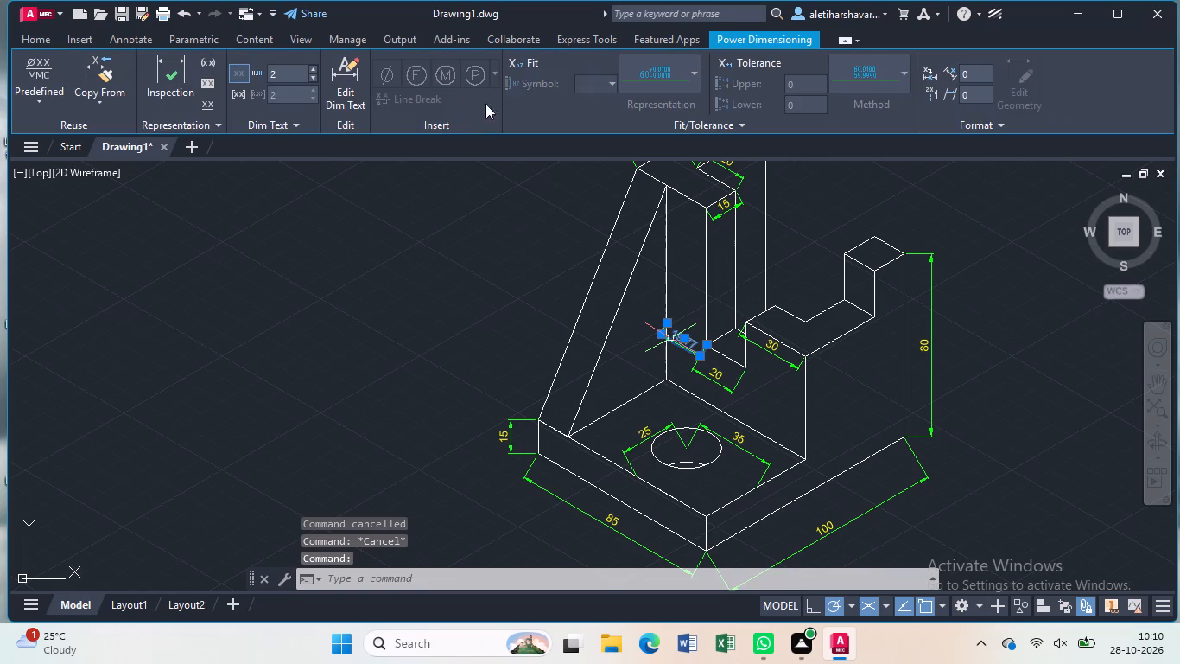
{"action": "left_click", "coordinate": [346, 81]}
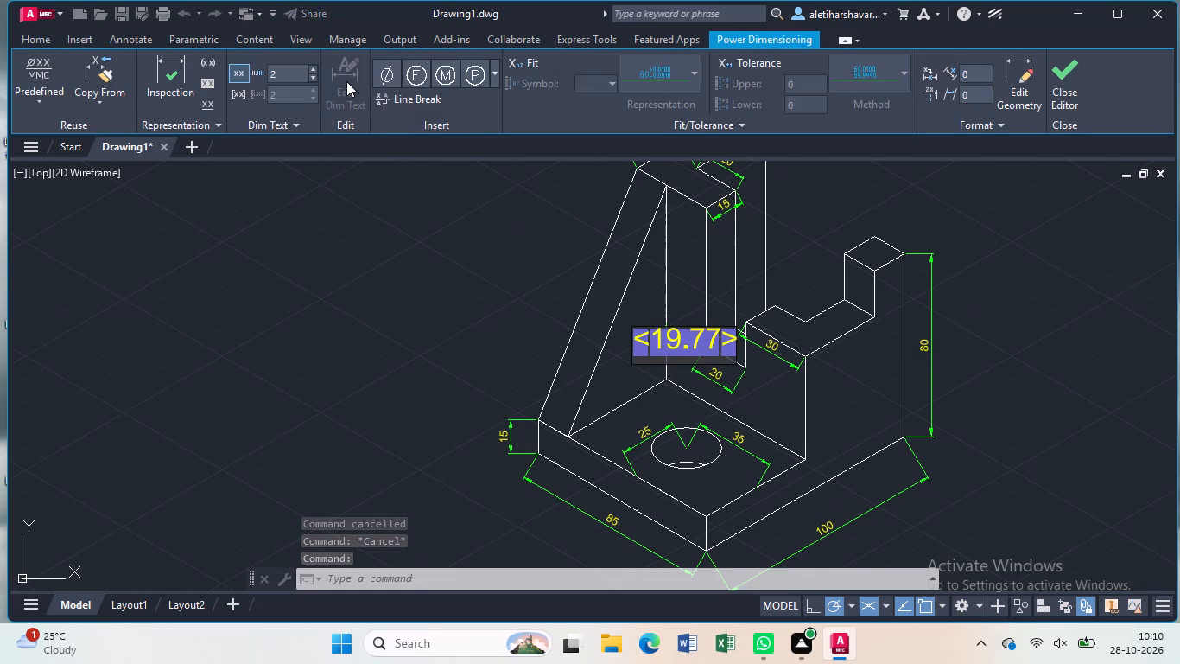
{"action": "key", "text": "BackSpace"}
{"action": "type", "text": "20"}
{"action": "key", "text": "Return"}
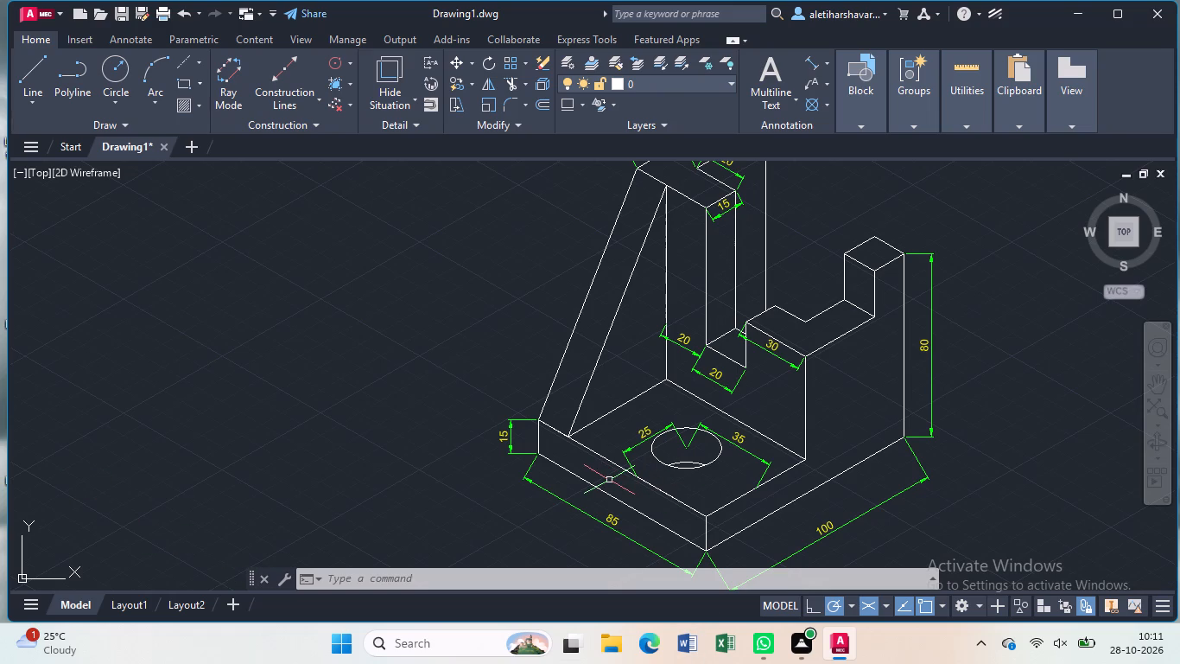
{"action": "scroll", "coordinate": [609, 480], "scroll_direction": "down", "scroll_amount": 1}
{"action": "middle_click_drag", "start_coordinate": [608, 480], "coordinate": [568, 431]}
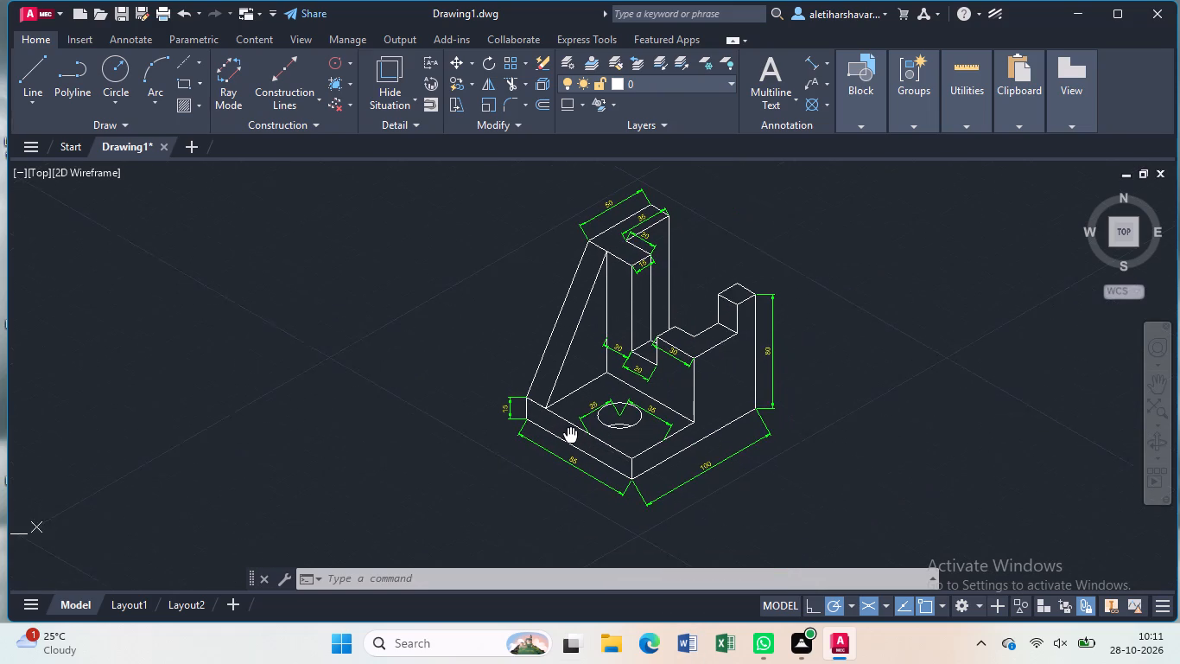
Add an aligned dimension below the lower step's front-right top edge, from its front corner to the foot of the small post.
{"action": "middle_click_drag", "start_coordinate": [568, 431], "coordinate": [558, 416]}
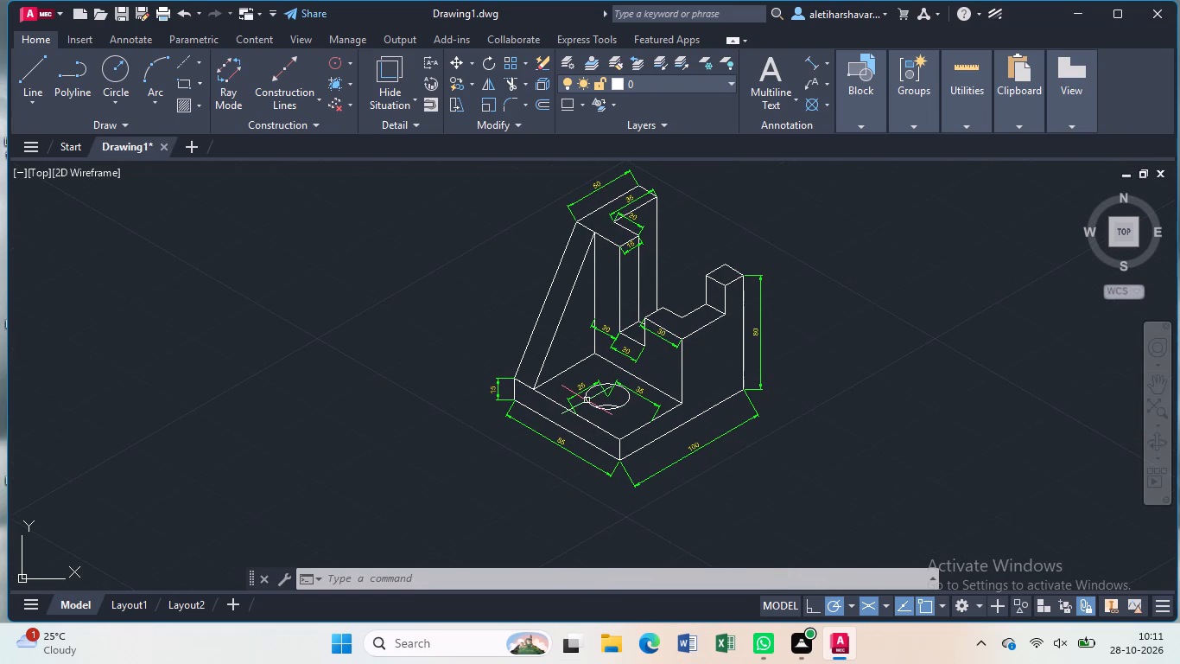
{"action": "scroll", "coordinate": [587, 400], "scroll_direction": "up", "scroll_amount": 1}
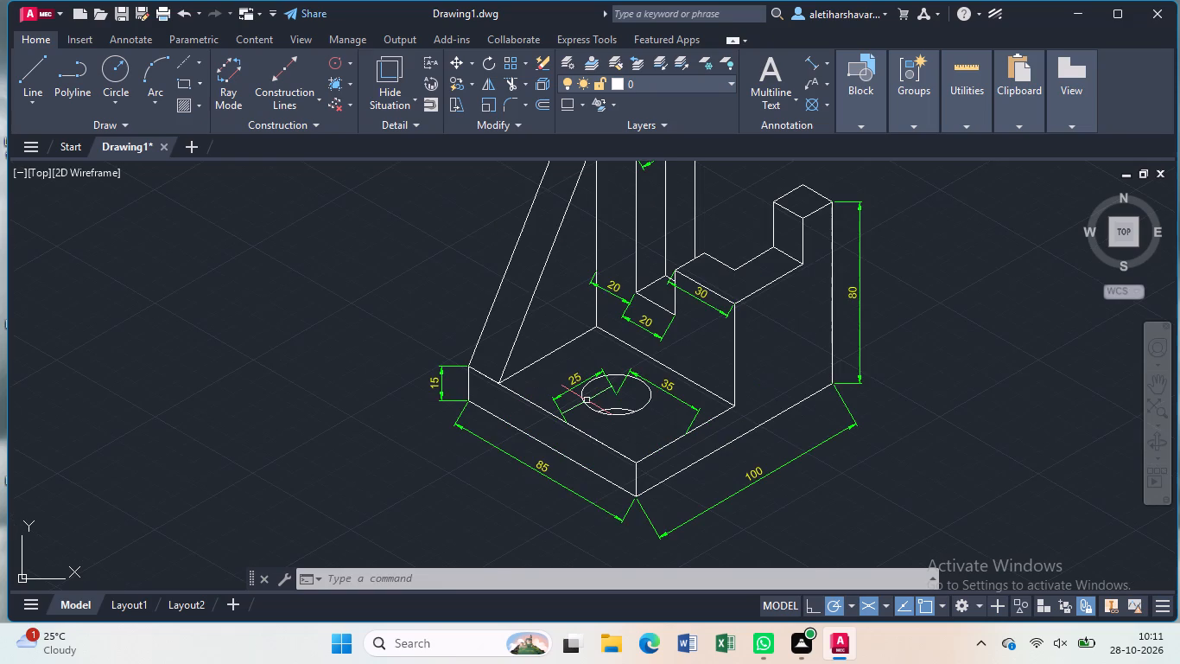
{"action": "left_click", "coordinate": [809, 58]}
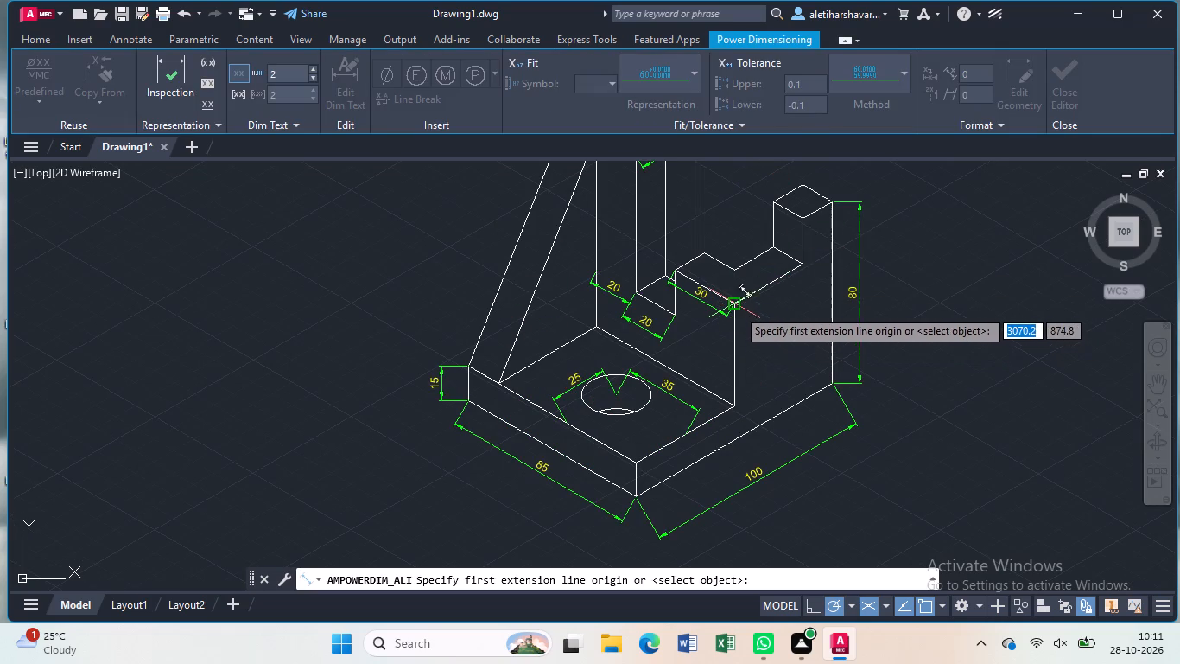
{"action": "left_click", "coordinate": [733, 301]}
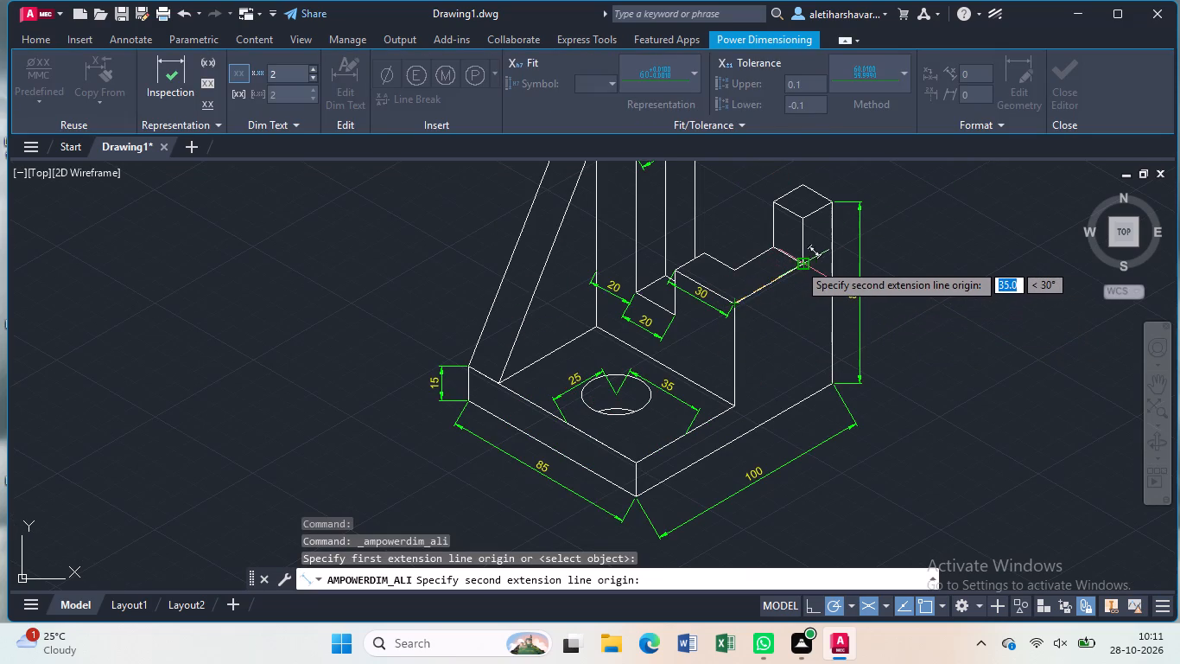
{"action": "left_click", "coordinate": [800, 263]}
{"action": "left_click", "coordinate": [803, 290]}
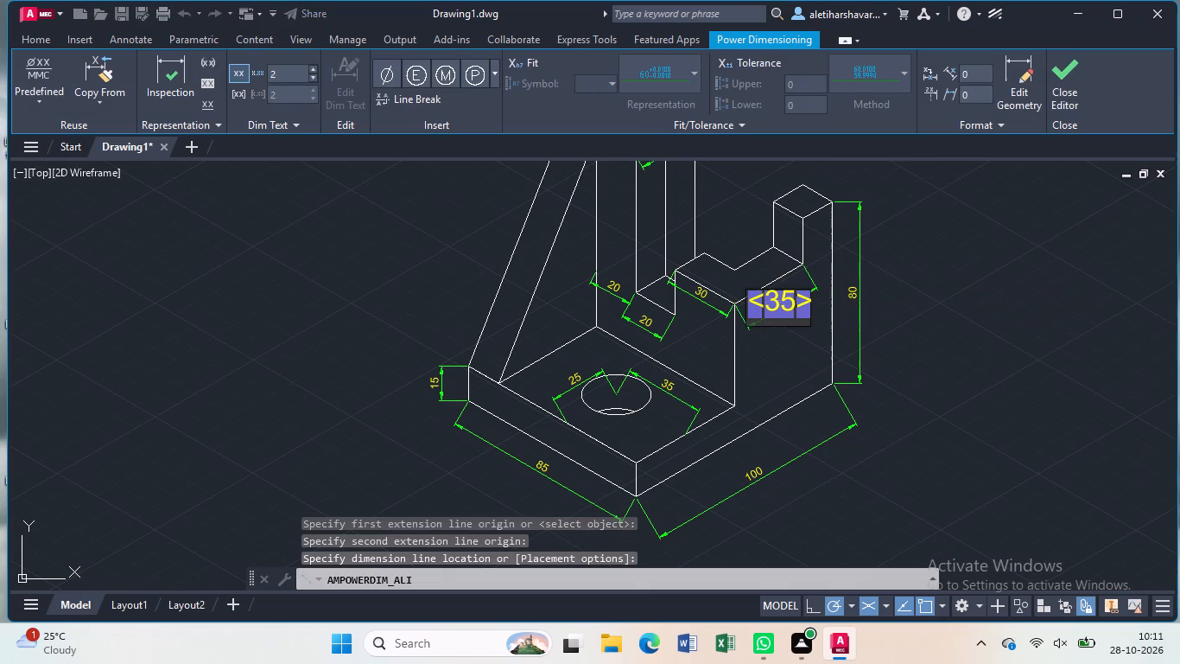
{"action": "key", "text": "Return"}
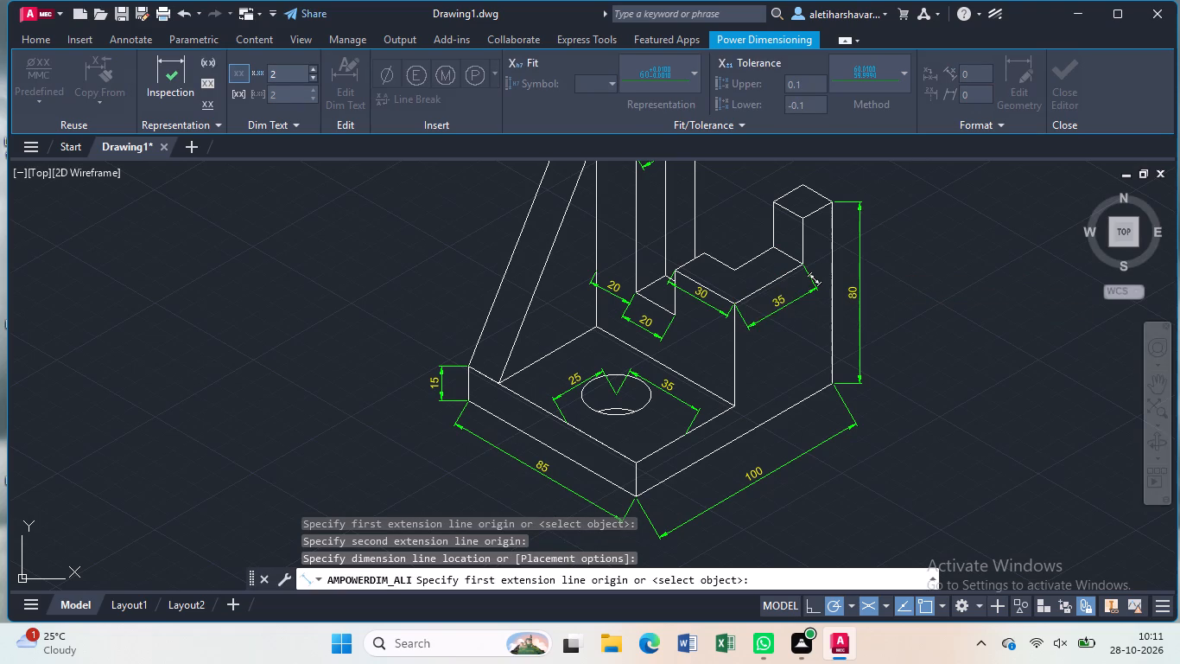
Add an aligned dimension above the back-left edge of the small post's top face.
{"action": "middle_click_drag", "start_coordinate": [747, 228], "coordinate": [722, 335]}
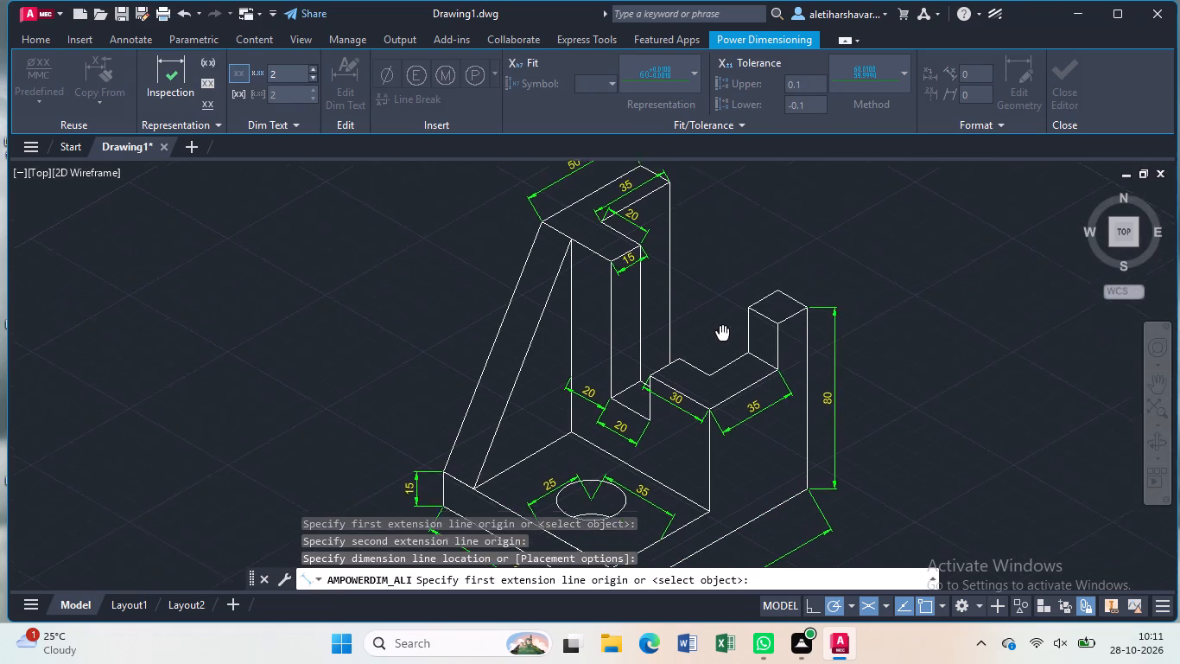
{"action": "middle_click_drag", "start_coordinate": [722, 335], "coordinate": [719, 352]}
{"action": "scroll", "coordinate": [723, 330], "scroll_direction": "up", "scroll_amount": 2}
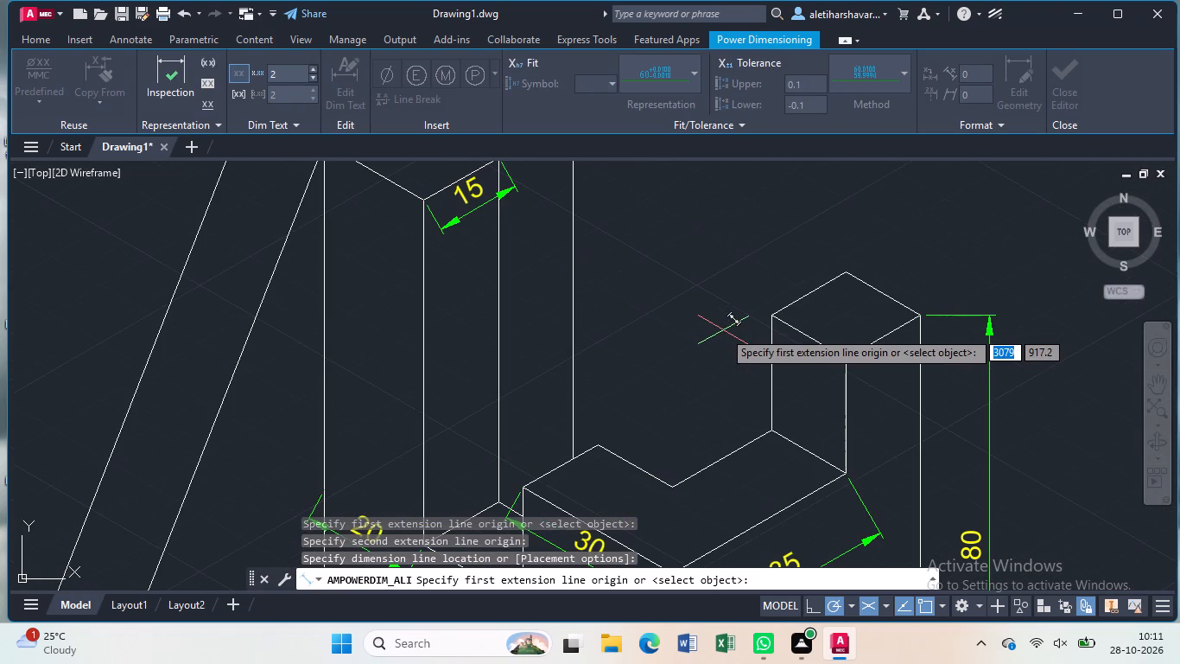
{"action": "left_click", "coordinate": [777, 317]}
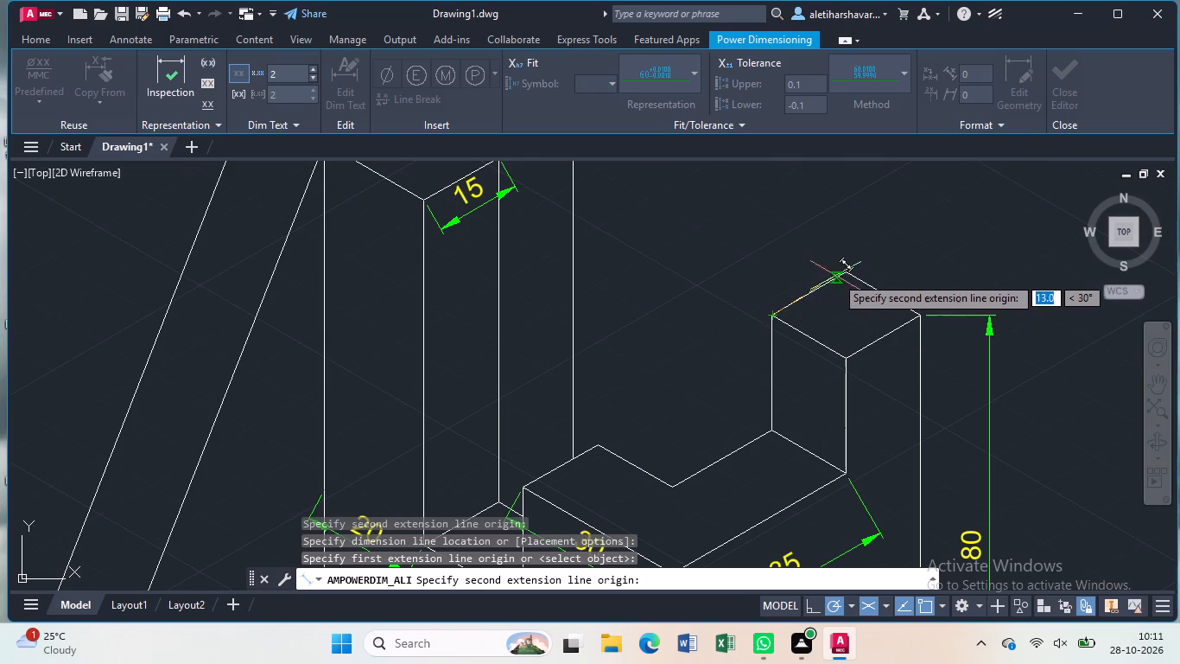
{"action": "left_click", "coordinate": [843, 274]}
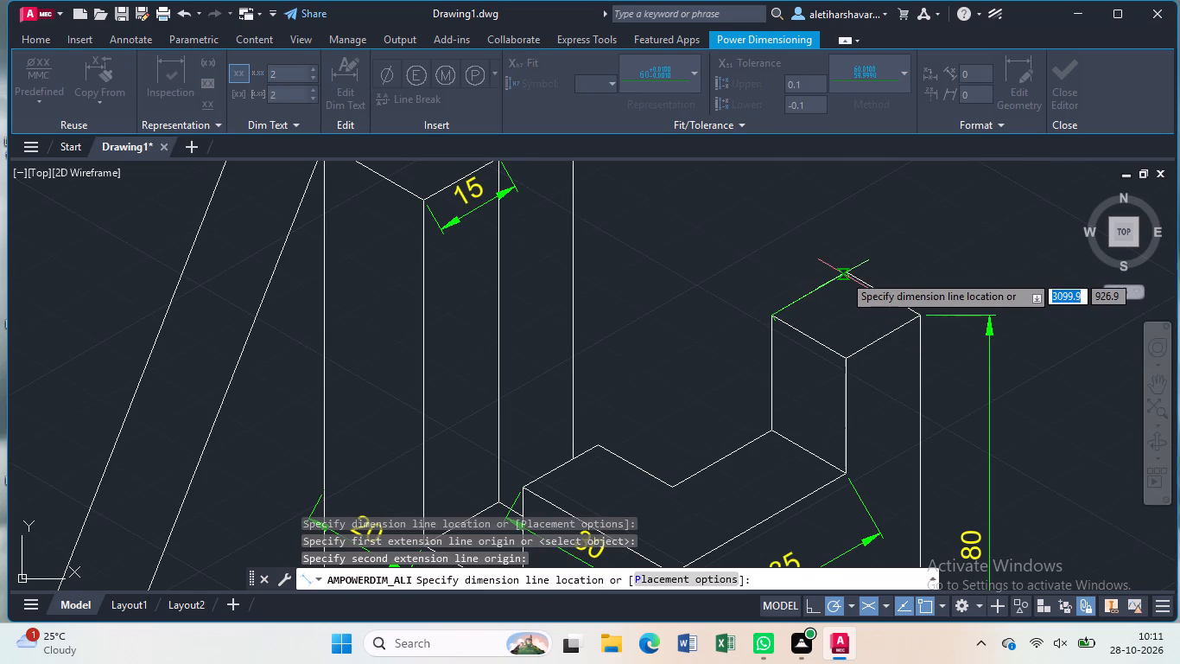
{"action": "left_click", "coordinate": [828, 268]}
Add an aligned dimension above the back-right edge of the small post's top face, and end dimensioning.
{"action": "scroll", "coordinate": [828, 275], "scroll_direction": "down", "scroll_amount": 1}
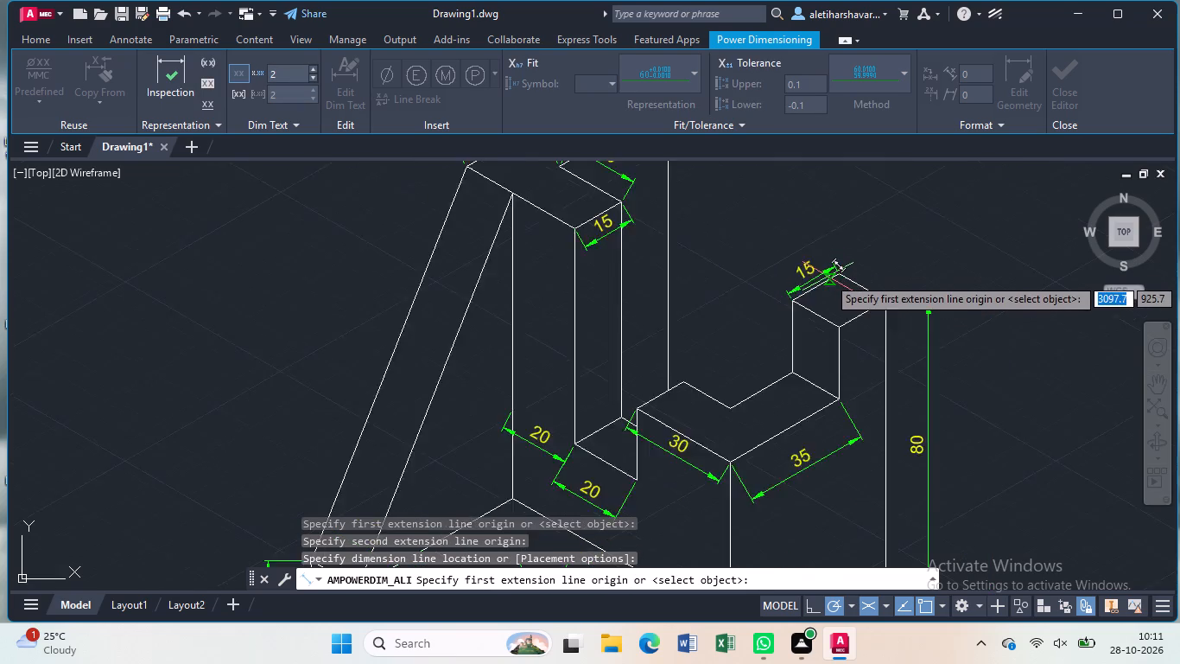
{"action": "scroll", "coordinate": [828, 277], "scroll_direction": "down", "scroll_amount": 2}
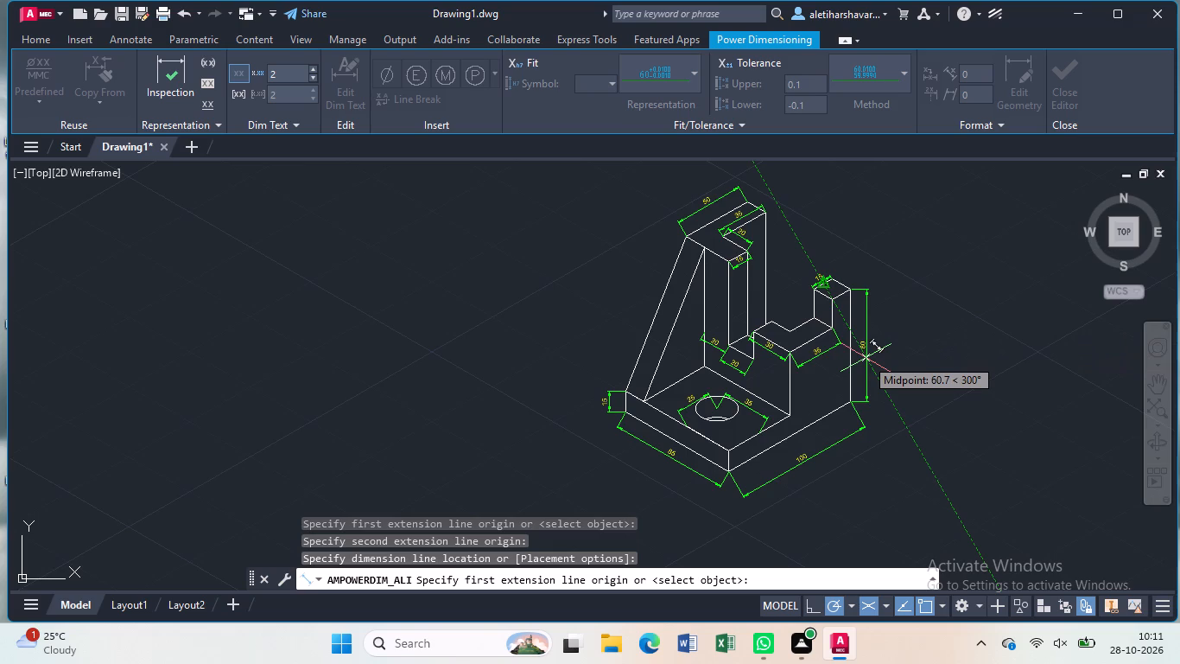
{"action": "scroll", "coordinate": [866, 358], "scroll_direction": "up", "scroll_amount": 2}
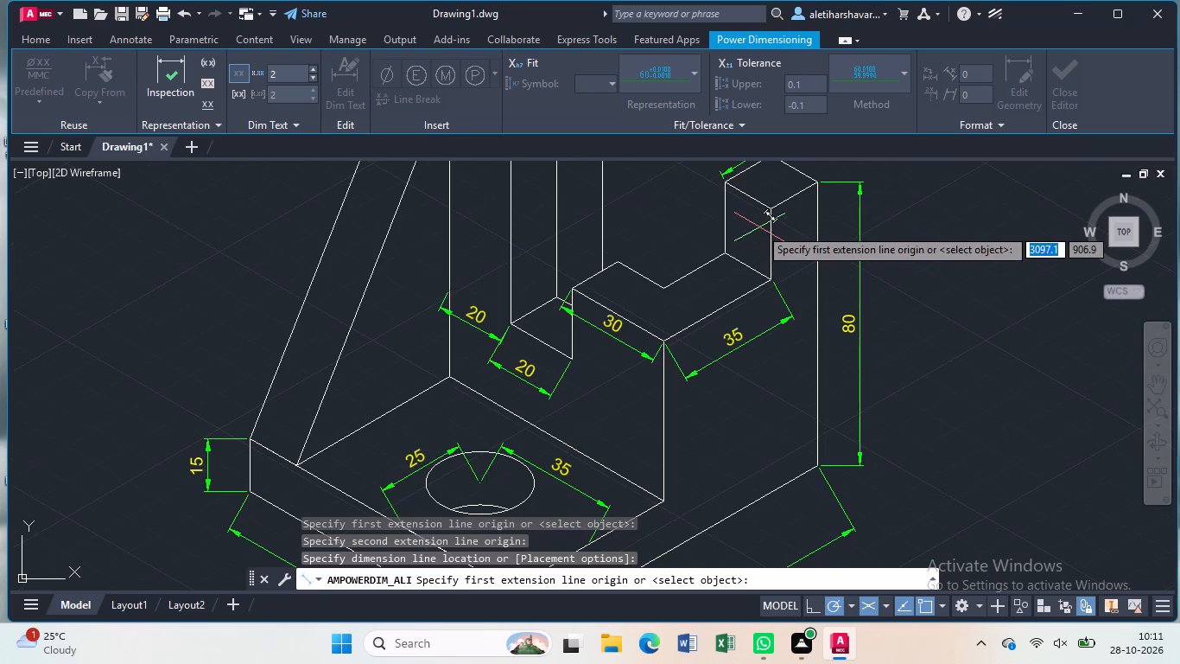
{"action": "middle_click_drag", "start_coordinate": [760, 229], "coordinate": [728, 370]}
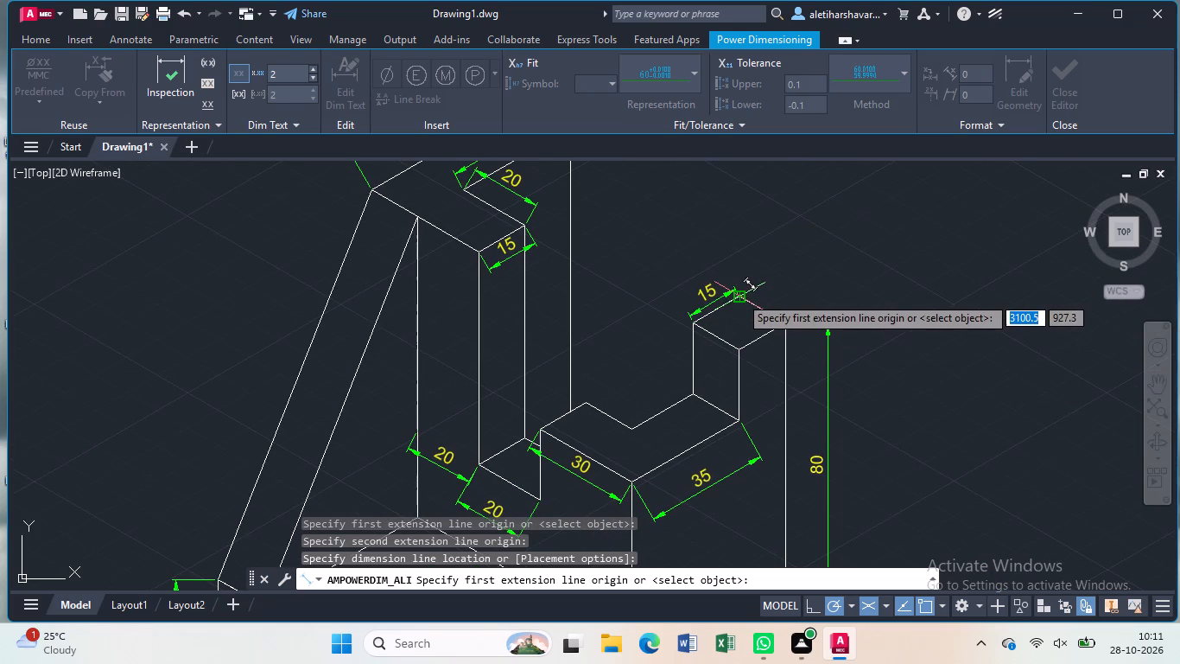
{"action": "left_click", "coordinate": [739, 296]}
{"action": "left_click", "coordinate": [783, 324]}
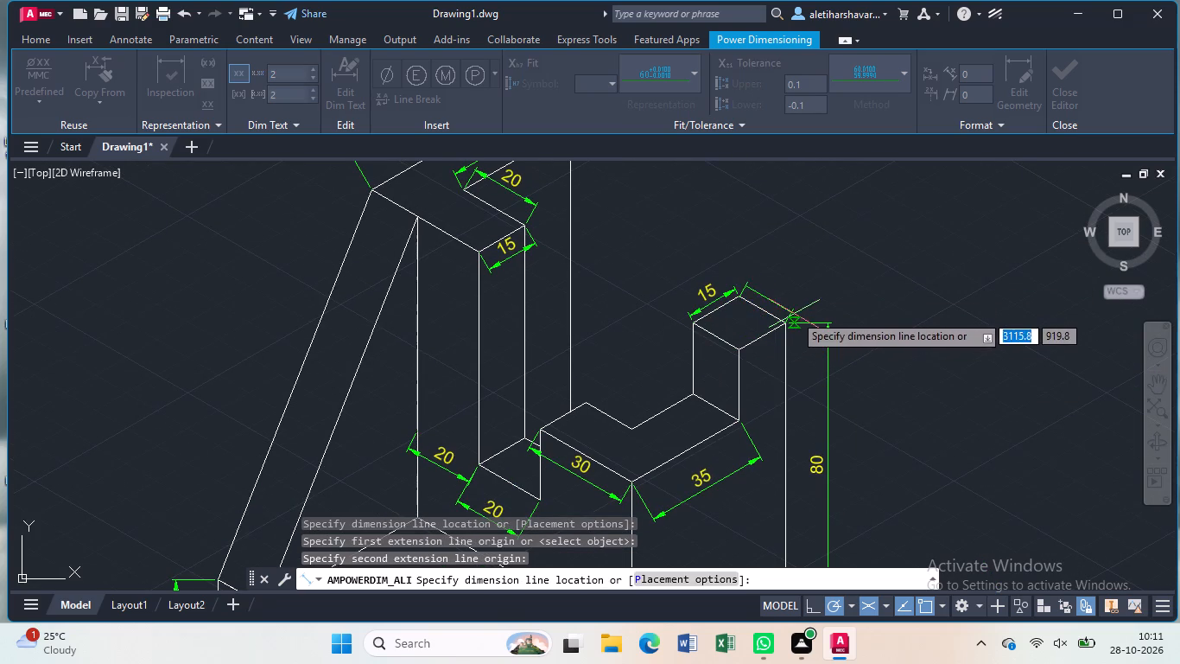
{"action": "left_click", "coordinate": [795, 313]}
{"action": "scroll", "coordinate": [852, 316], "scroll_direction": "down", "scroll_amount": 2}
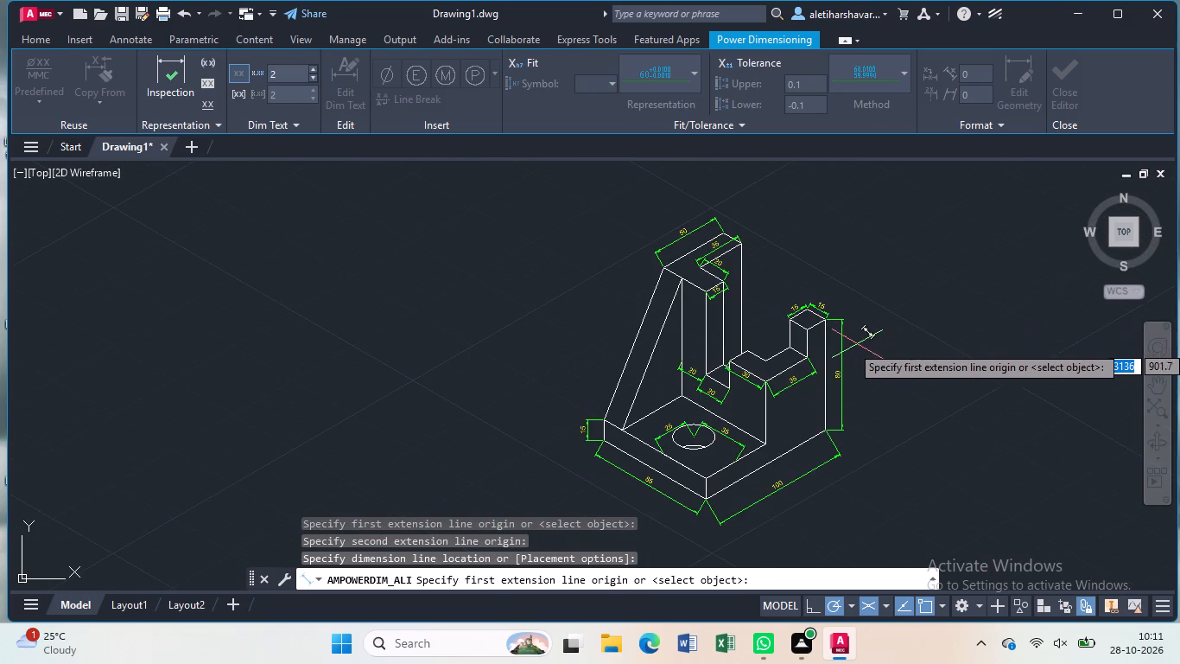
{"action": "key", "text": "Escape"}
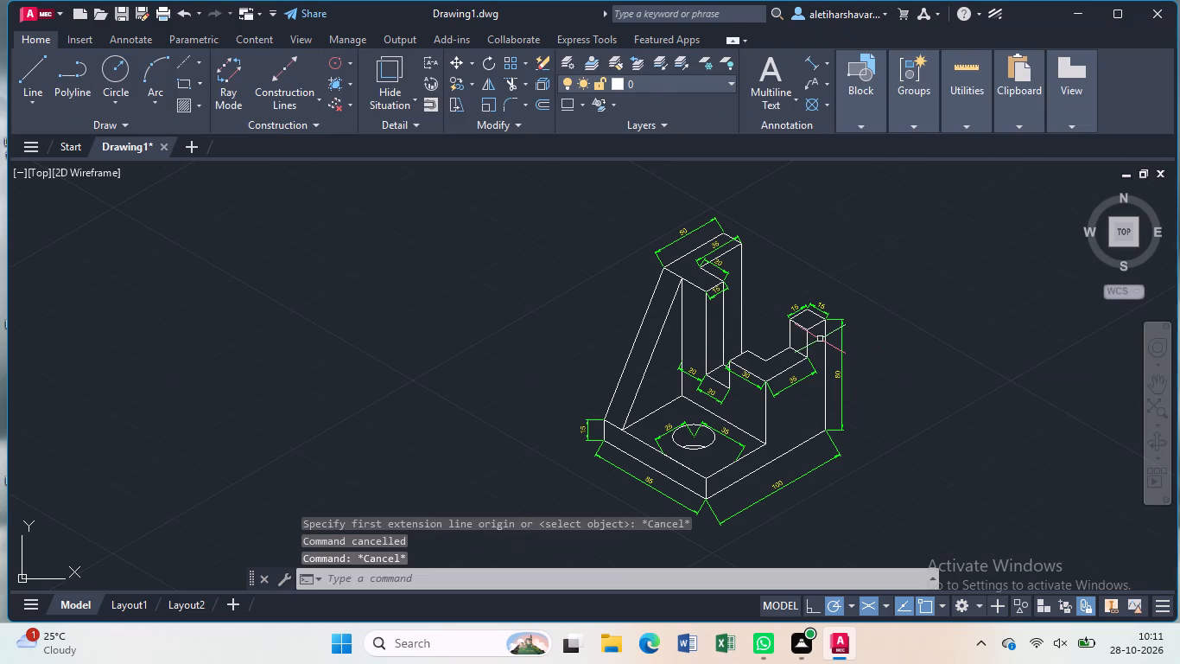
Modify the AM_ISO dimension style to a text height of 6.
{"action": "key", "text": "d"}
{"action": "key", "text": "Return"}
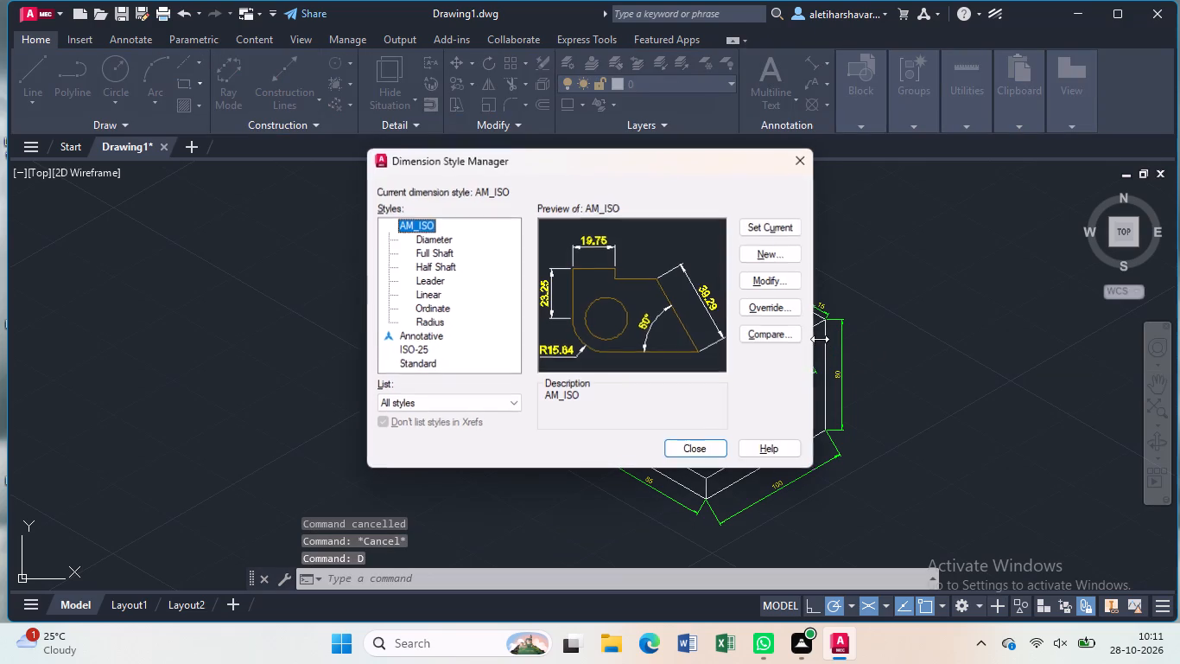
{"action": "left_click", "coordinate": [758, 283]}
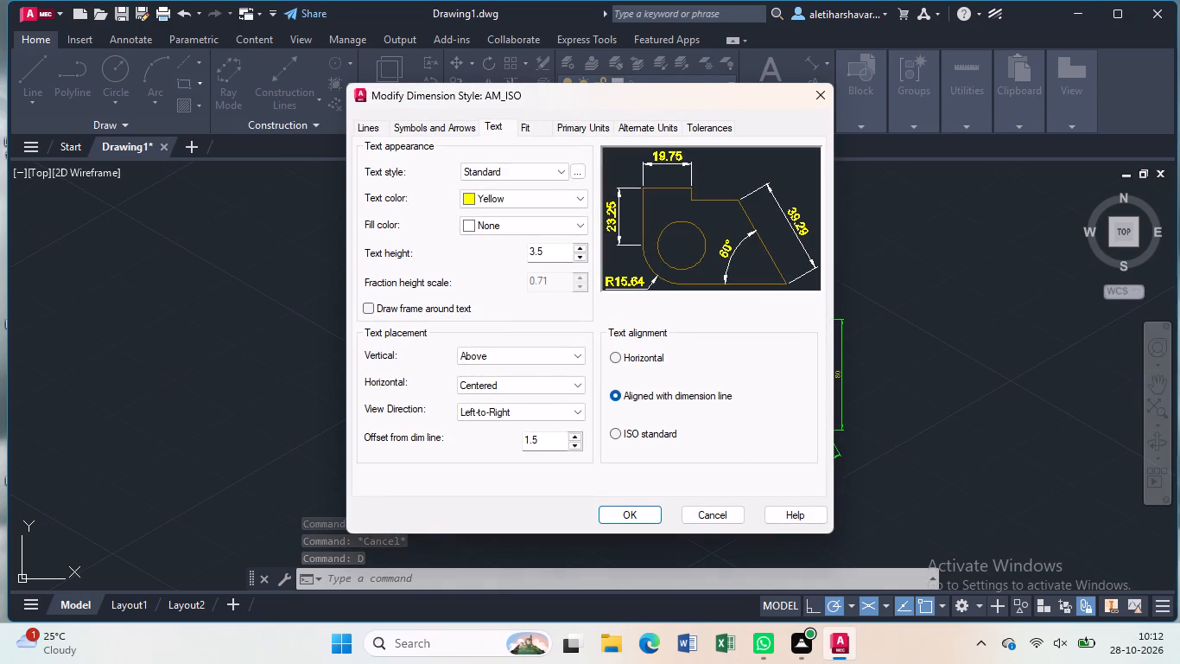
{"action": "left_click", "coordinate": [554, 255]}
{"action": "key", "text": "BackSpace"}
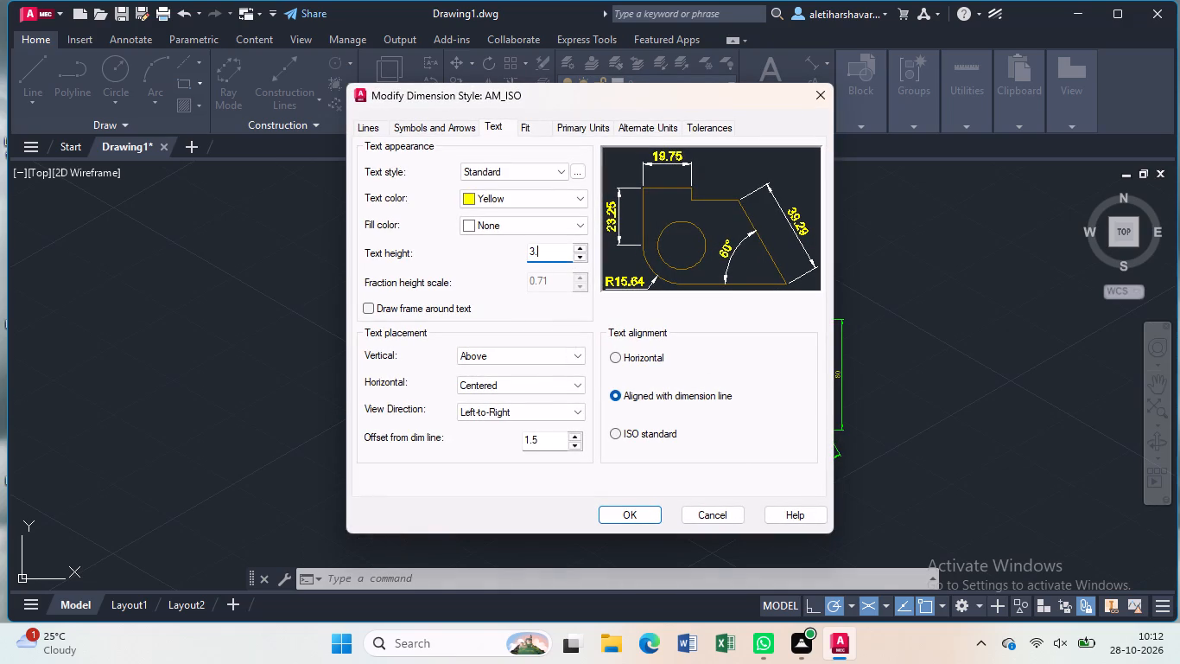
{"action": "key", "text": "BackSpace"}
{"action": "key", "text": "BackSpace"}
{"action": "key", "text": "6"}
{"action": "key", "text": "Return"}
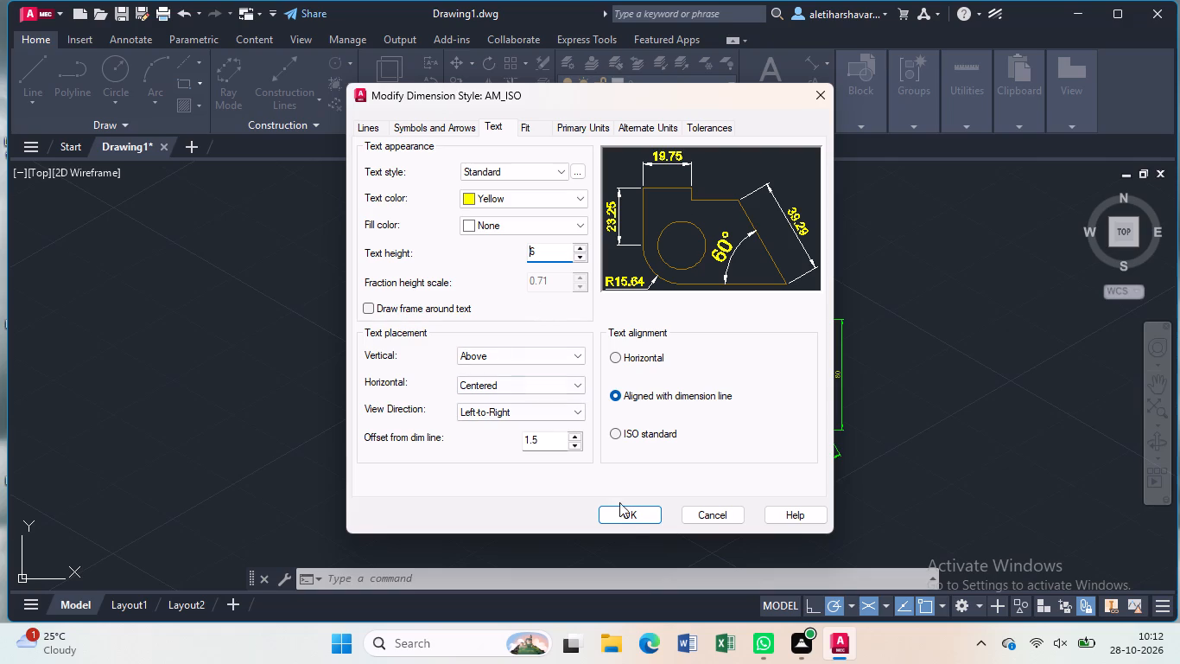
{"action": "left_click", "coordinate": [627, 516]}
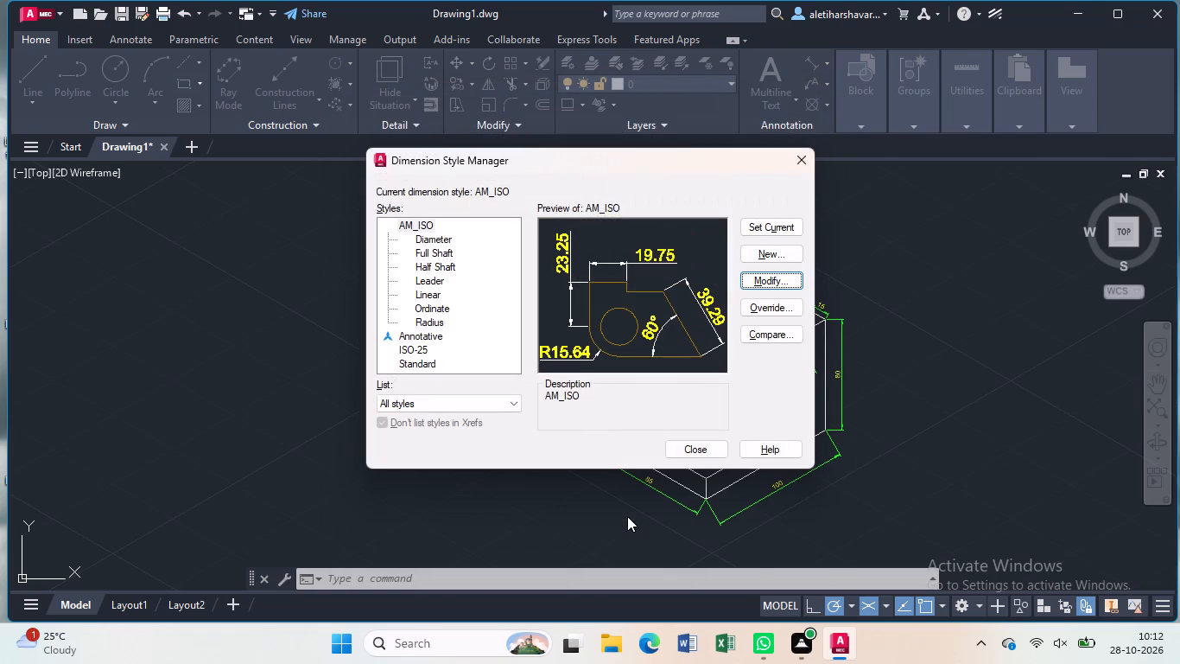
{"action": "left_click", "coordinate": [717, 444]}
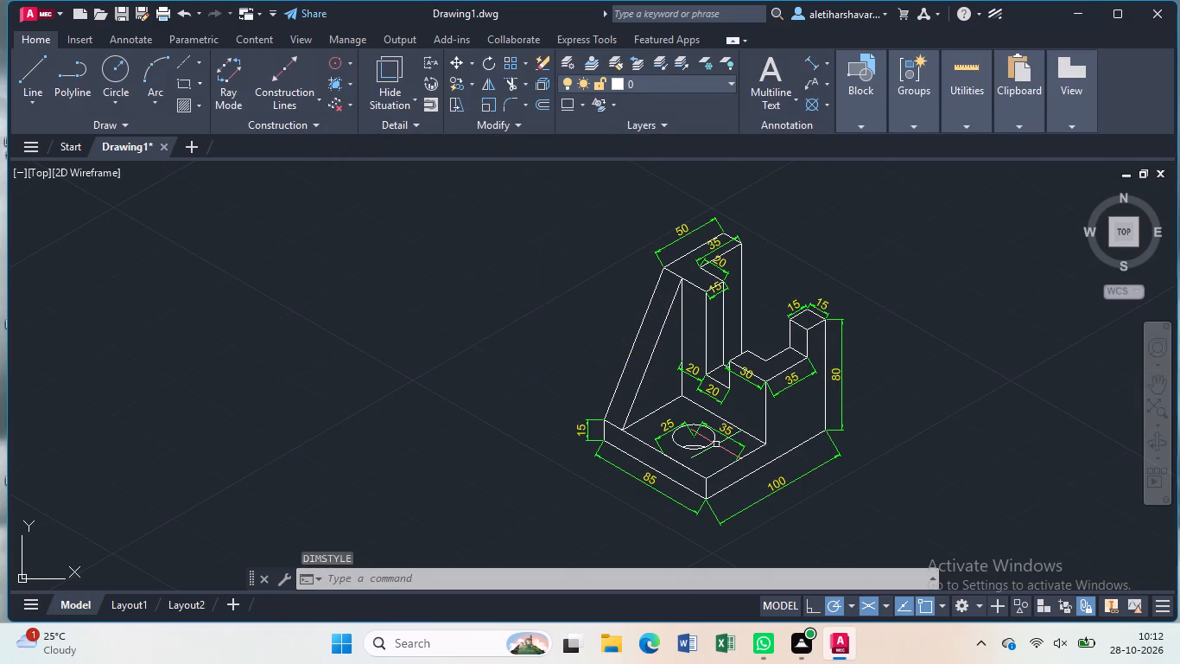
Move the lower step's front-left top edge dimension slightly farther down from the edge so its text clears the geometry.
{"action": "scroll", "coordinate": [815, 457], "scroll_direction": "up", "scroll_amount": 1}
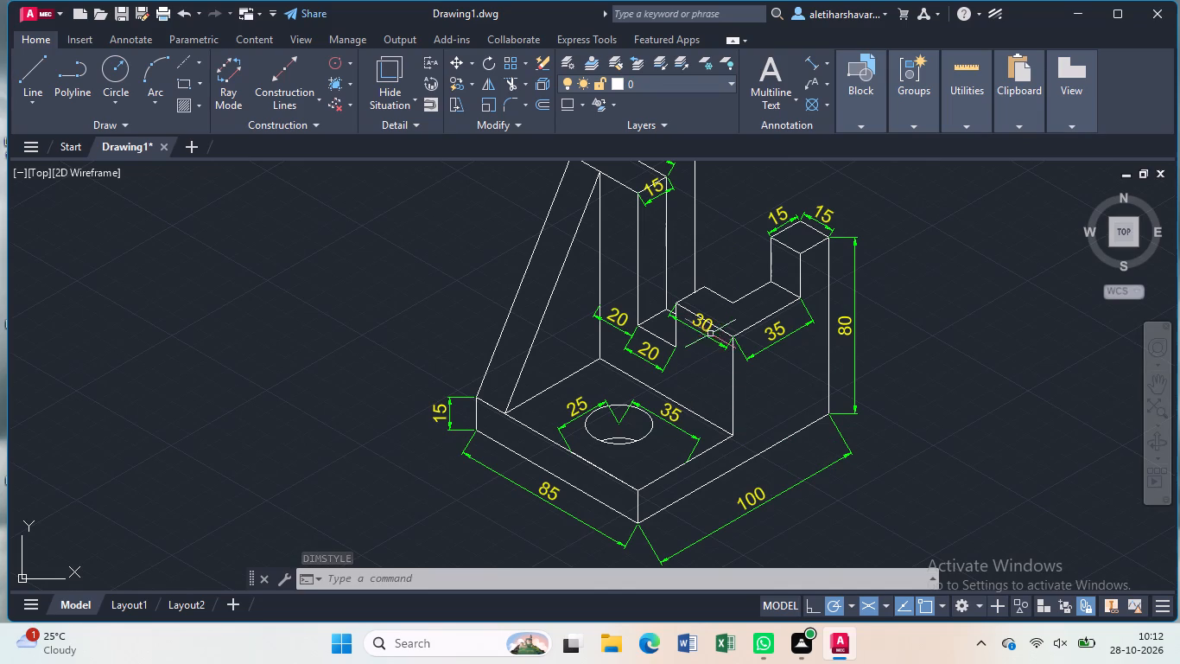
{"action": "left_click", "coordinate": [714, 342]}
{"action": "left_click", "coordinate": [707, 320]}
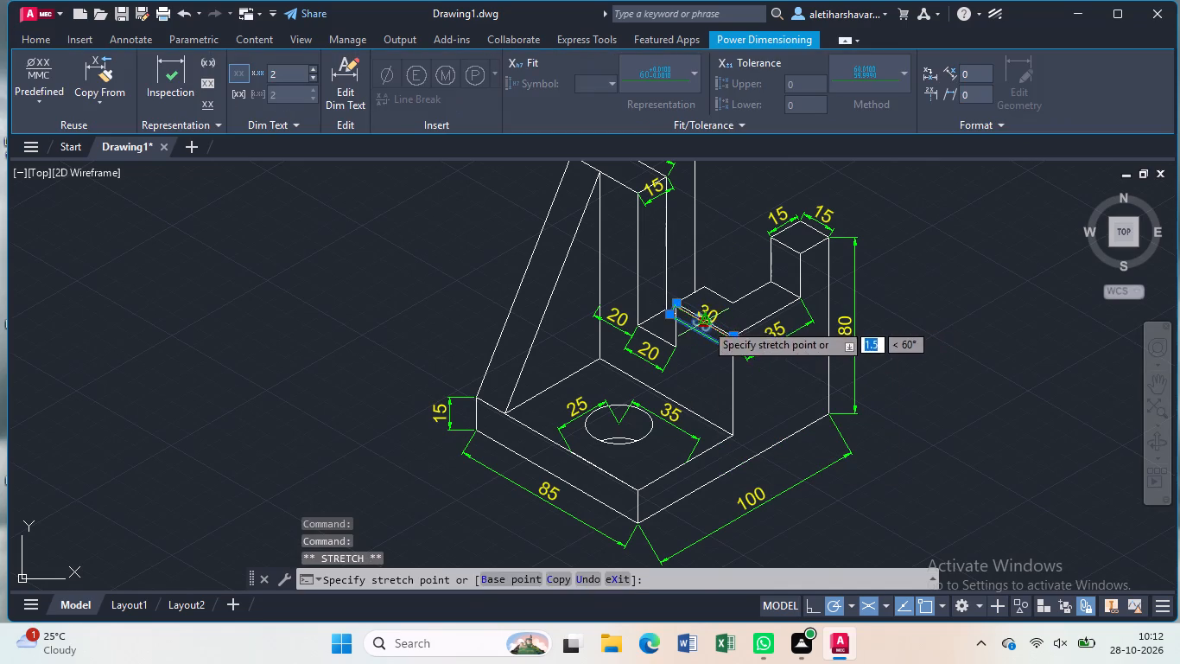
{"action": "left_click", "coordinate": [697, 339]}
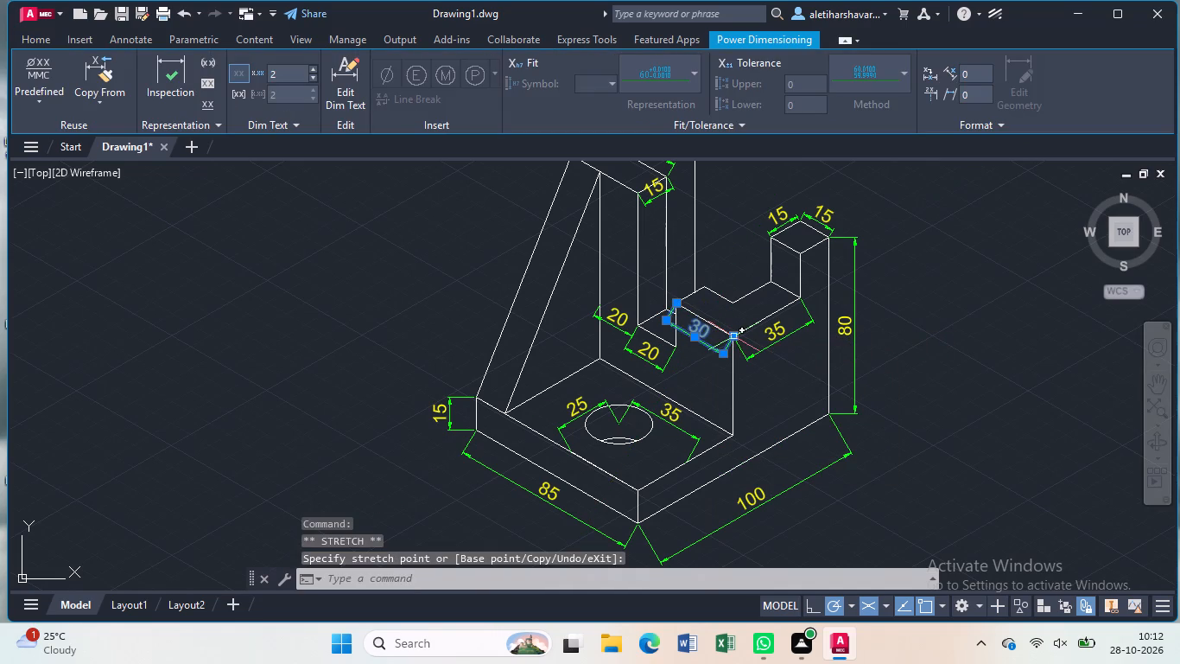
Set AM_ISO as the current dimension style.
{"action": "key", "text": "Return"}
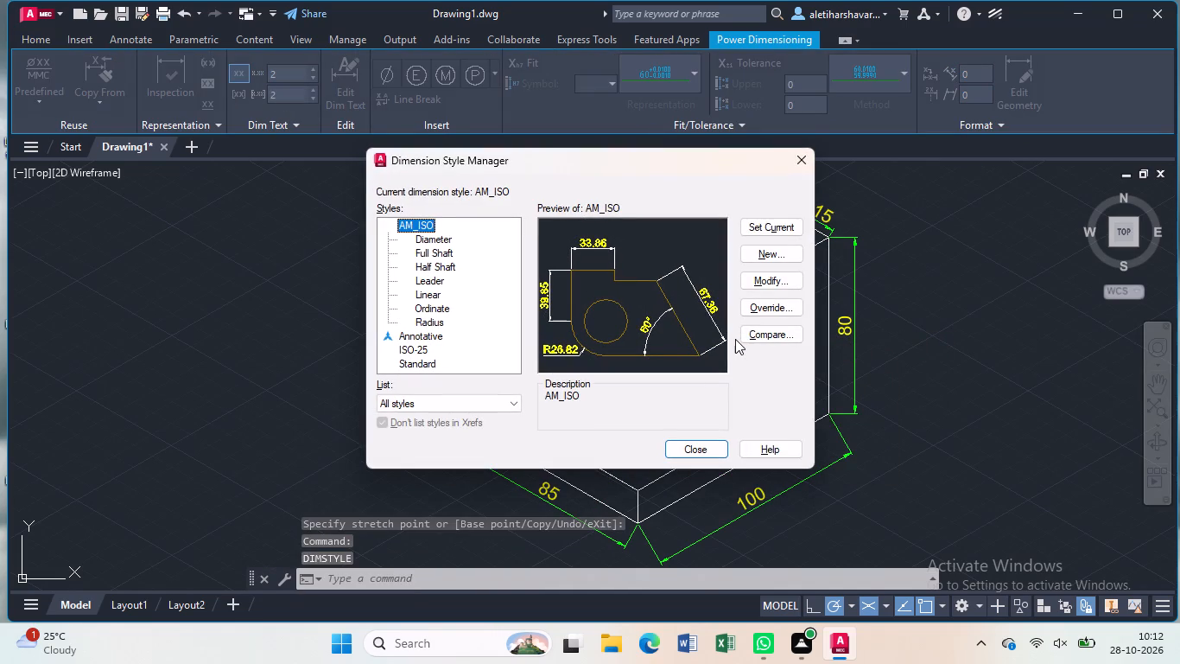
{"action": "left_click", "coordinate": [777, 229]}
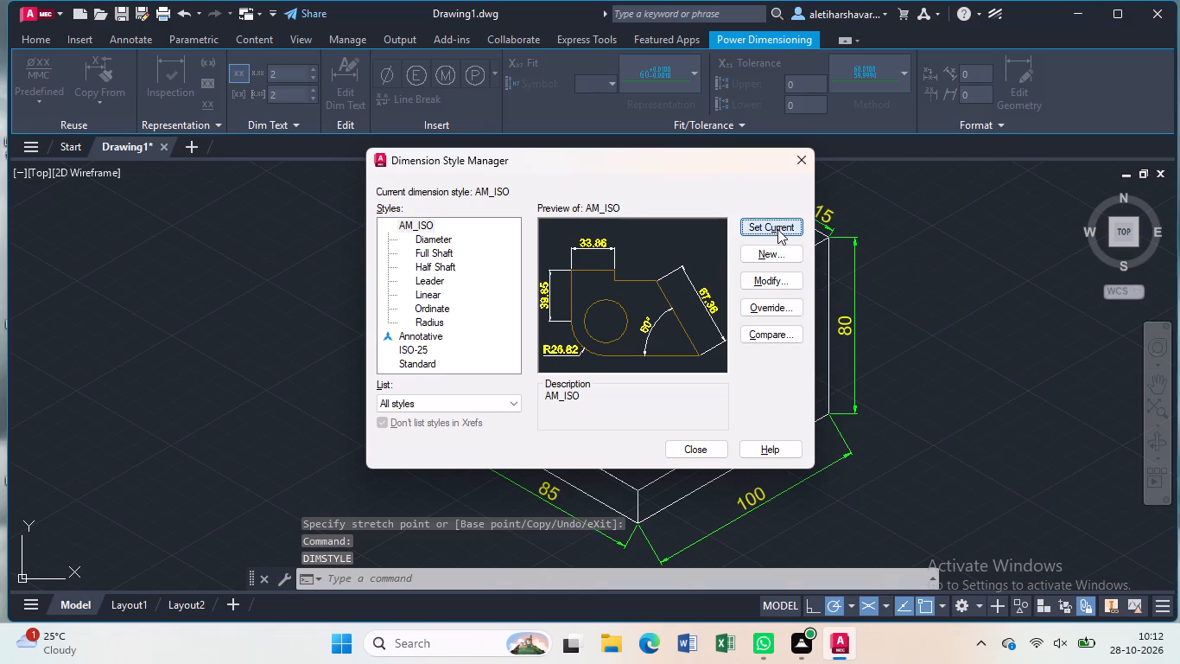
{"action": "left_click", "coordinate": [696, 449]}
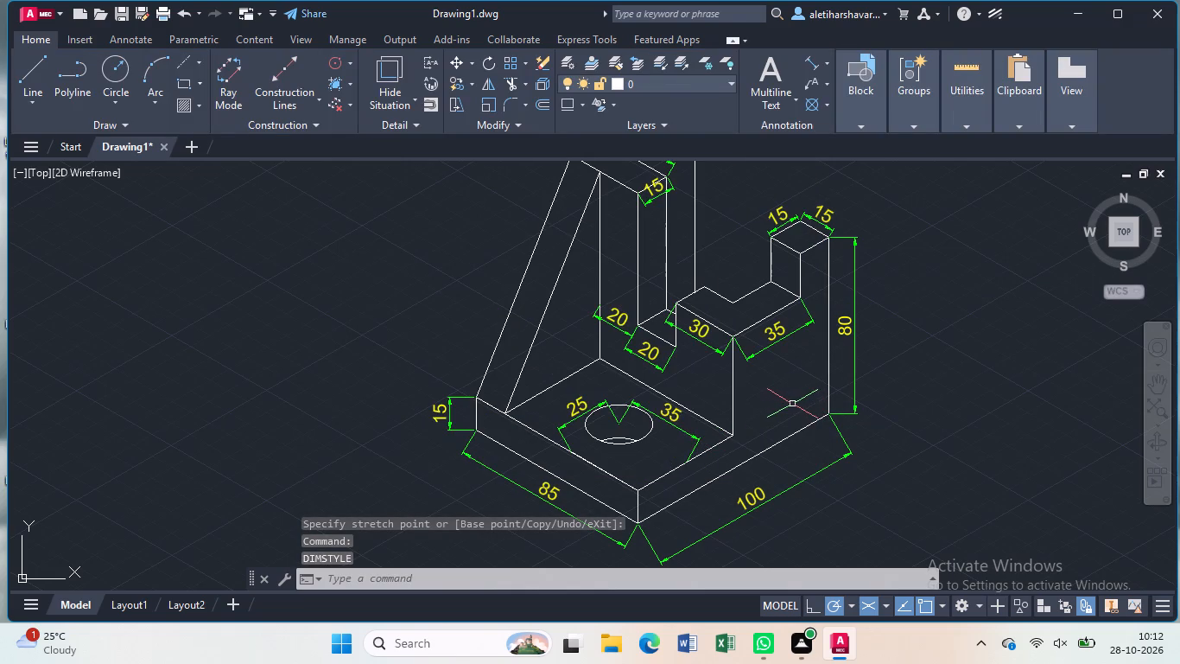
Add an aligned dimension across the width of the sloping rib's face about midway up, and end dimensioning.
{"action": "middle_click_drag", "start_coordinate": [791, 405], "coordinate": [806, 514]}
{"action": "scroll", "coordinate": [862, 463], "scroll_direction": "down", "scroll_amount": 1}
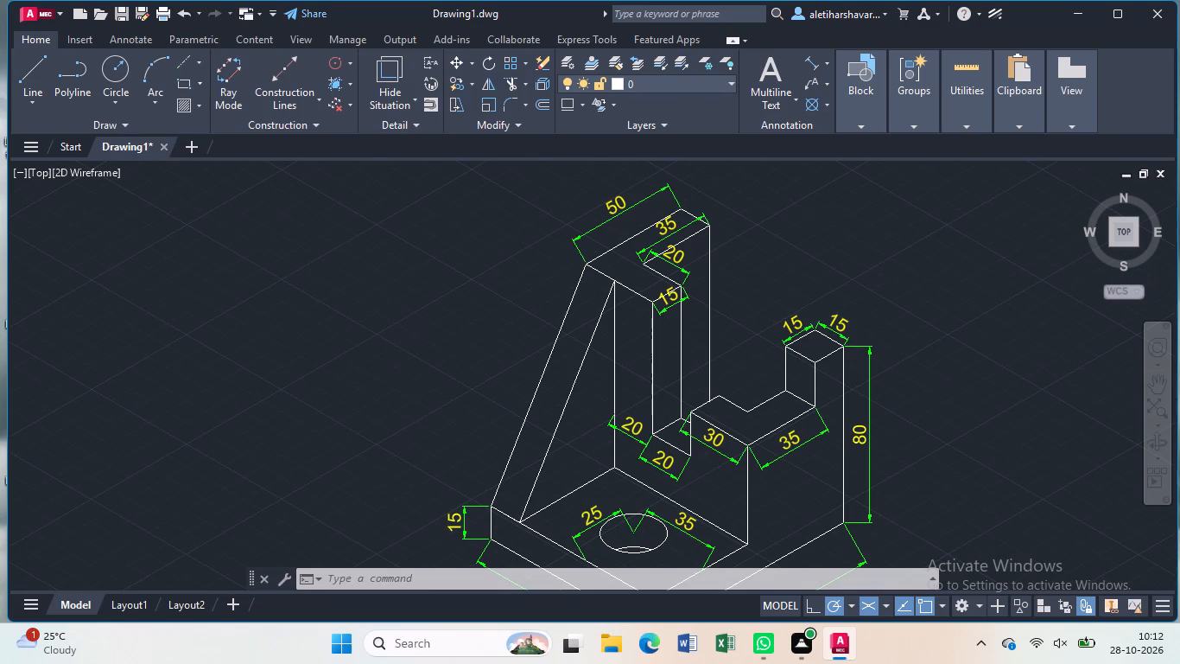
{"action": "middle_click_drag", "start_coordinate": [848, 468], "coordinate": [781, 358]}
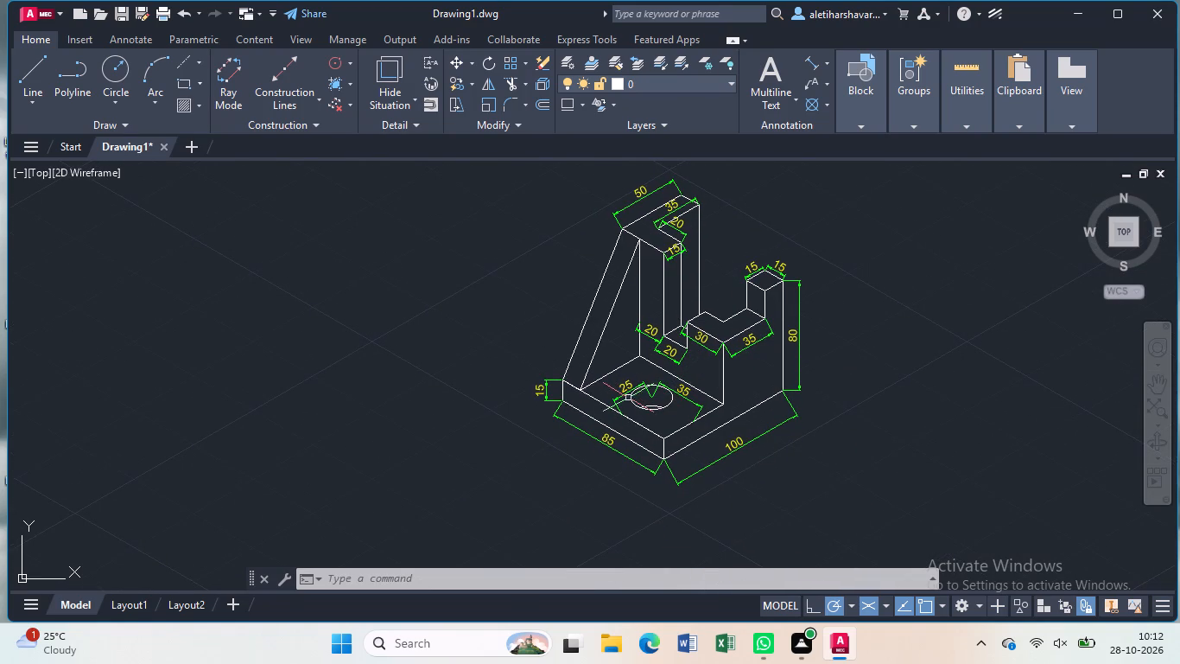
{"action": "left_click", "coordinate": [809, 61]}
{"action": "scroll", "coordinate": [600, 304], "scroll_direction": "up", "scroll_amount": 2}
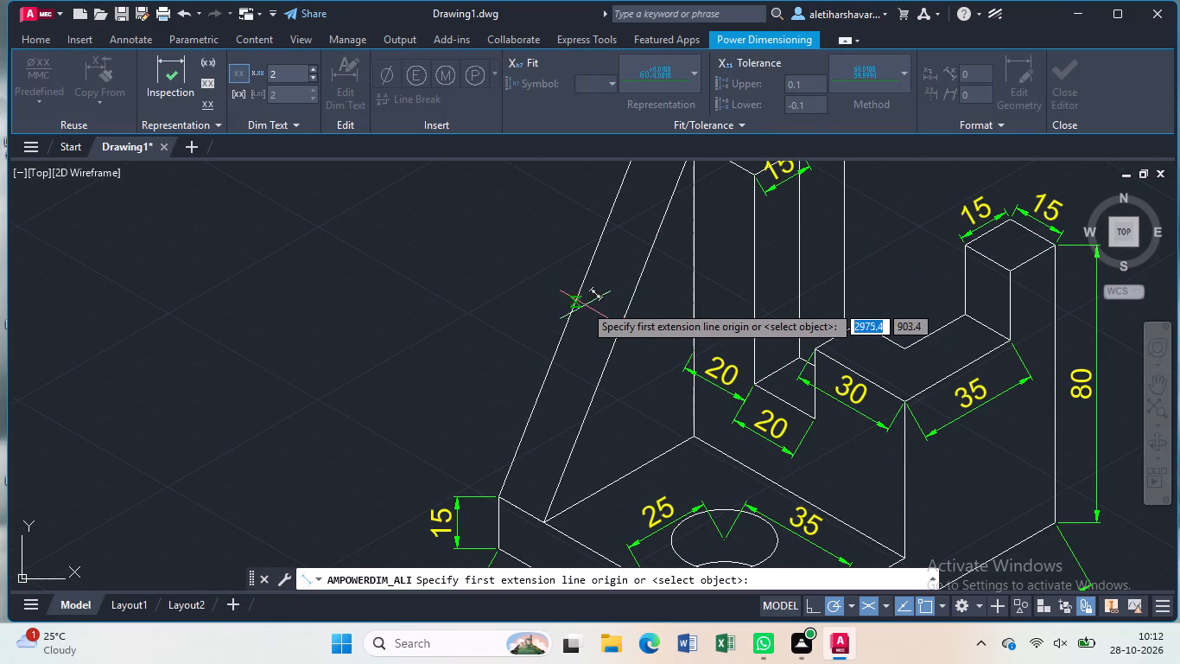
{"action": "left_click", "coordinate": [579, 300]}
{"action": "left_click", "coordinate": [615, 329]}
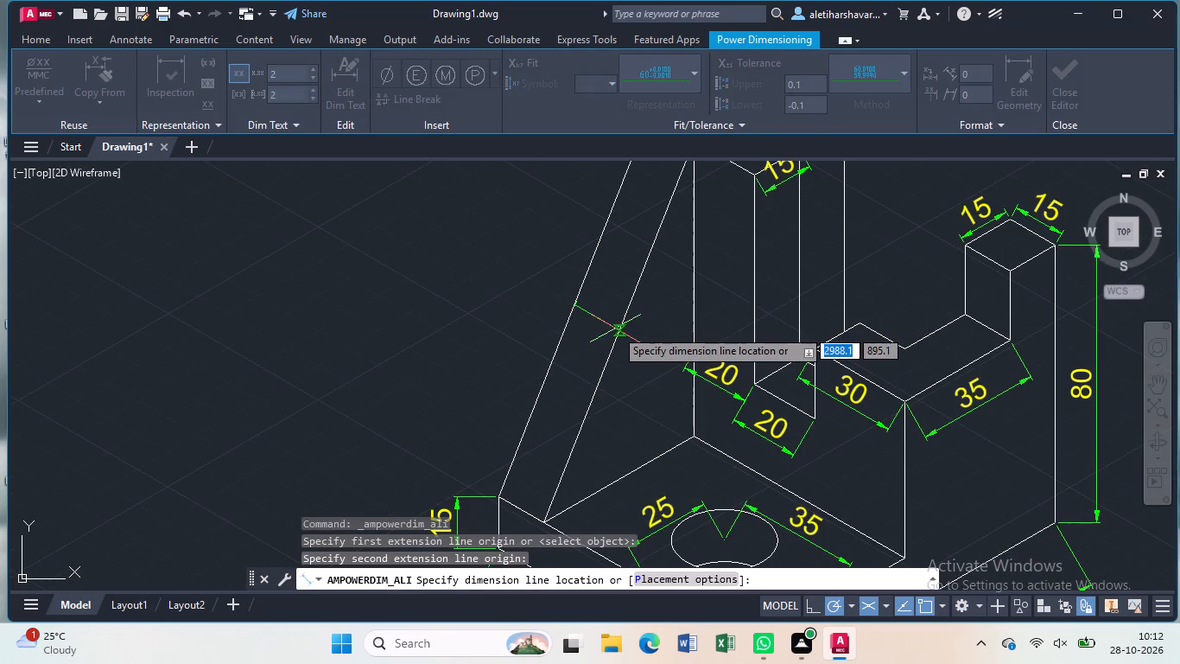
{"action": "left_click", "coordinate": [615, 311]}
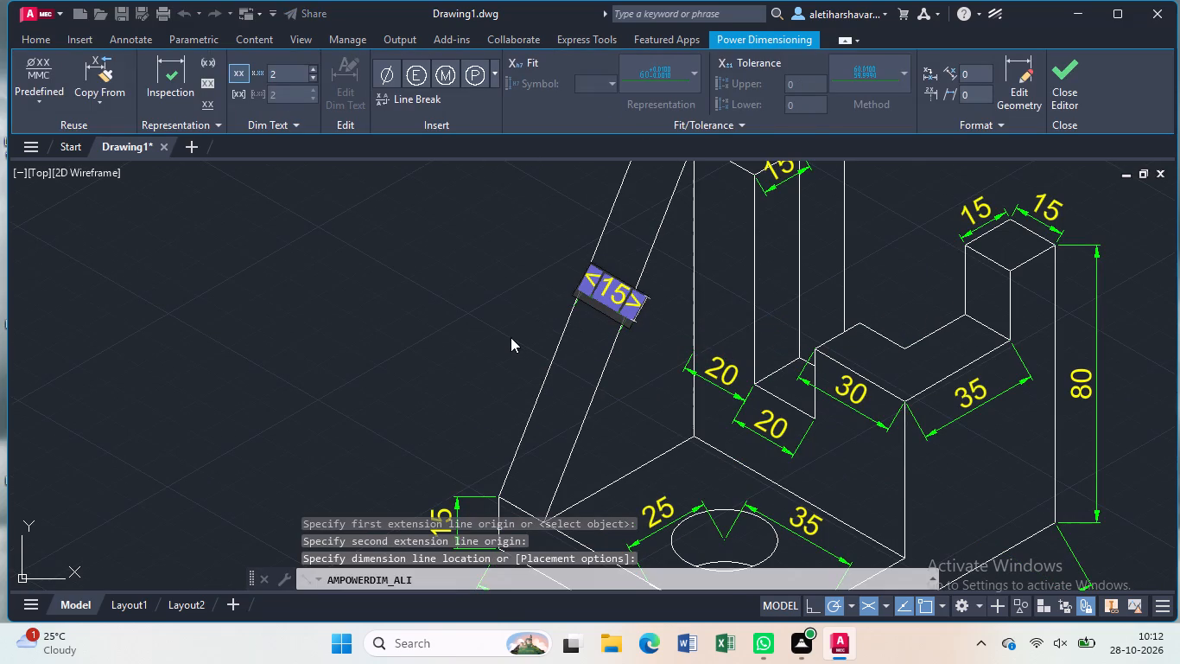
{"action": "key", "text": "Return"}
{"action": "scroll", "coordinate": [512, 361], "scroll_direction": "down", "scroll_amount": 3}
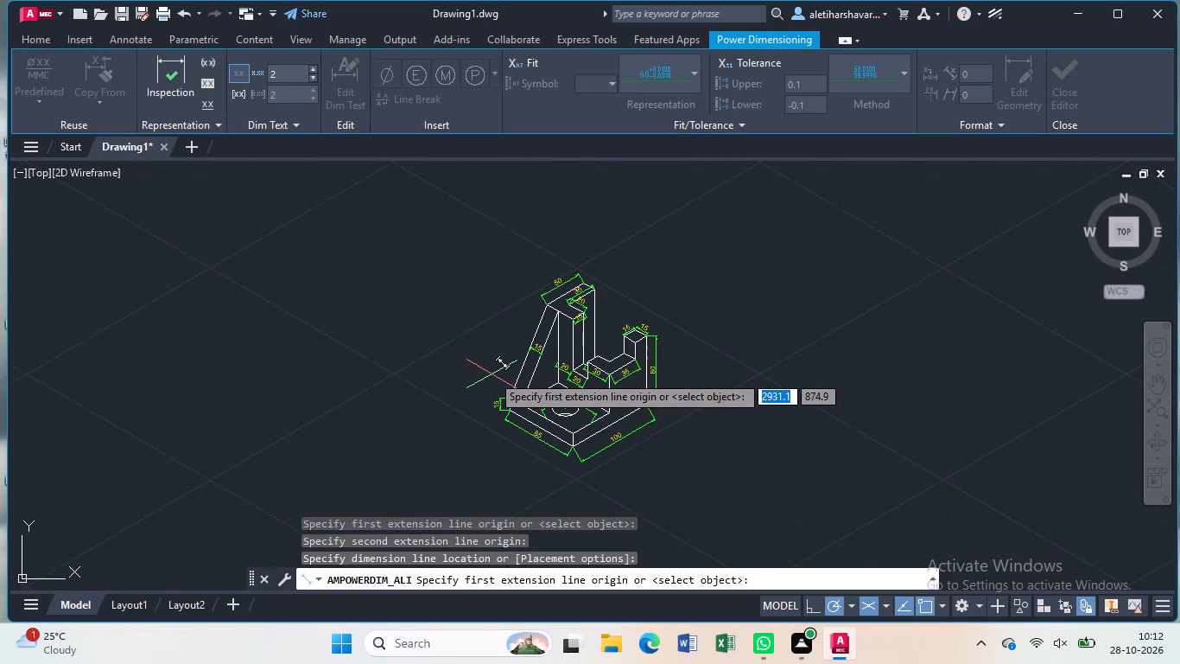
{"action": "scroll", "coordinate": [612, 412], "scroll_direction": "up", "scroll_amount": 2}
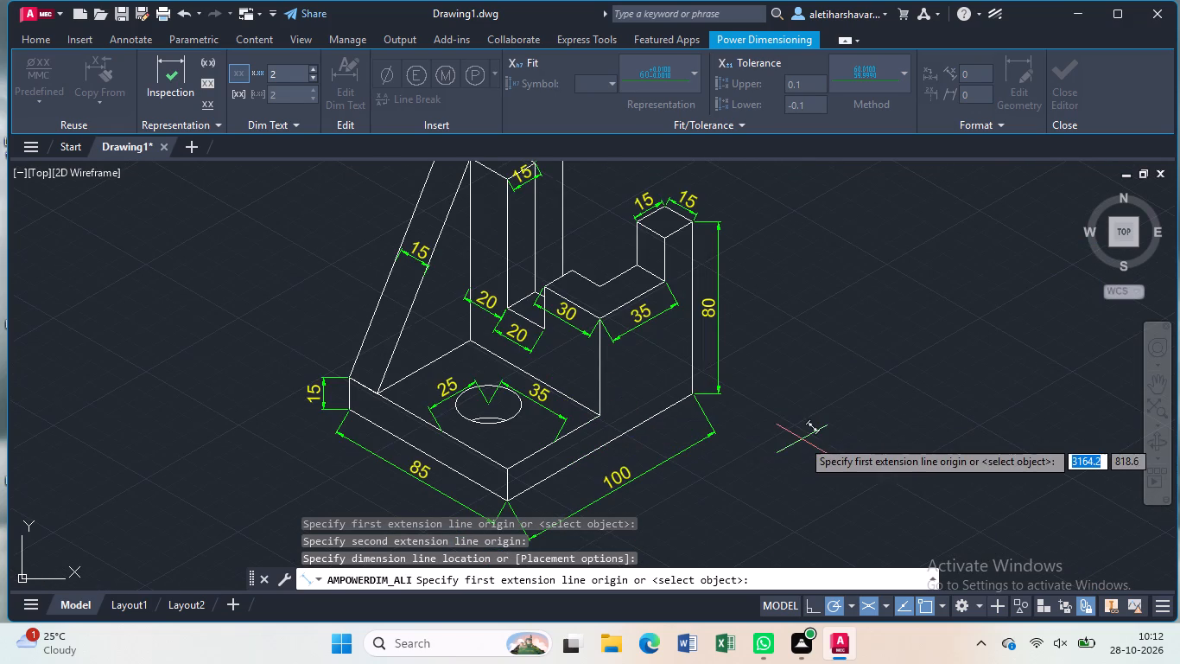
{"action": "key", "text": "Escape"}
Add a multileader from the base hole's lower edge with the yellow text Ø25.
{"action": "key", "text": "m"}
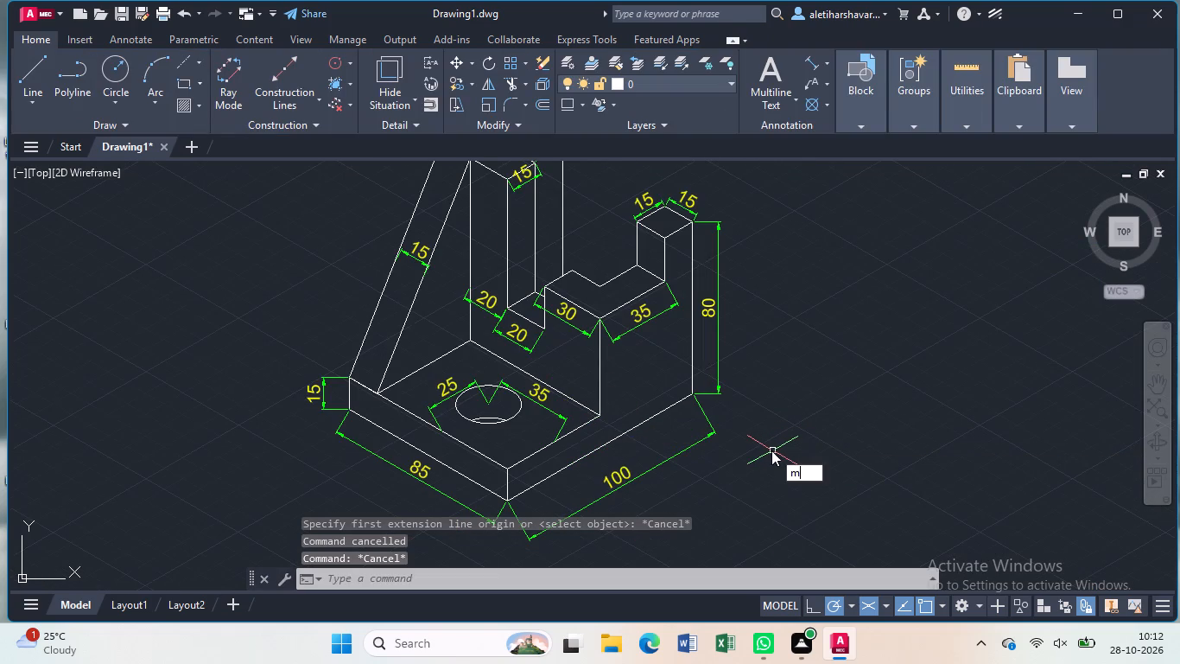
{"action": "key", "text": "l"}
{"action": "left_click", "coordinate": [812, 500]}
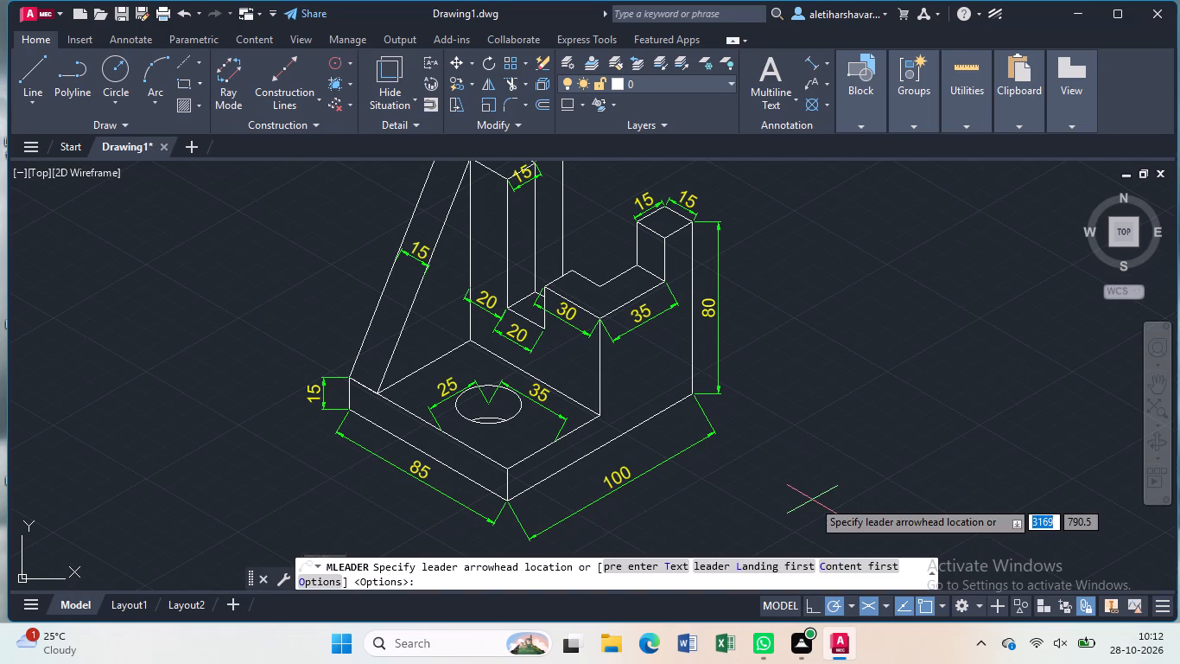
{"action": "left_click", "coordinate": [492, 422]}
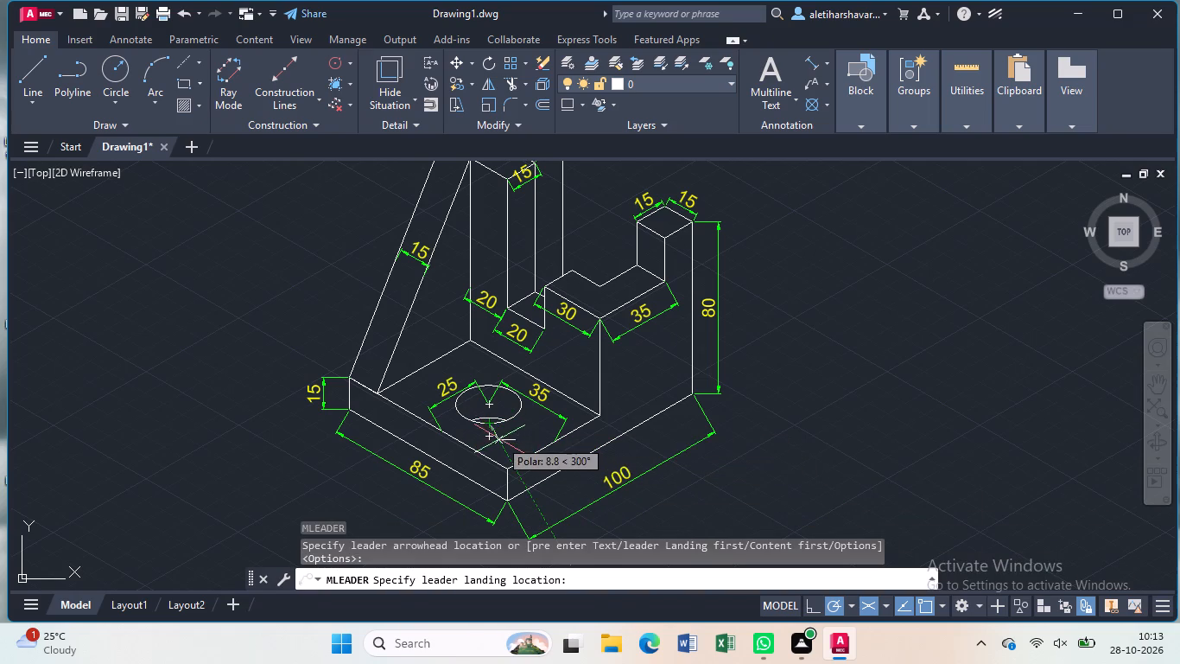
{"action": "left_click", "coordinate": [496, 437]}
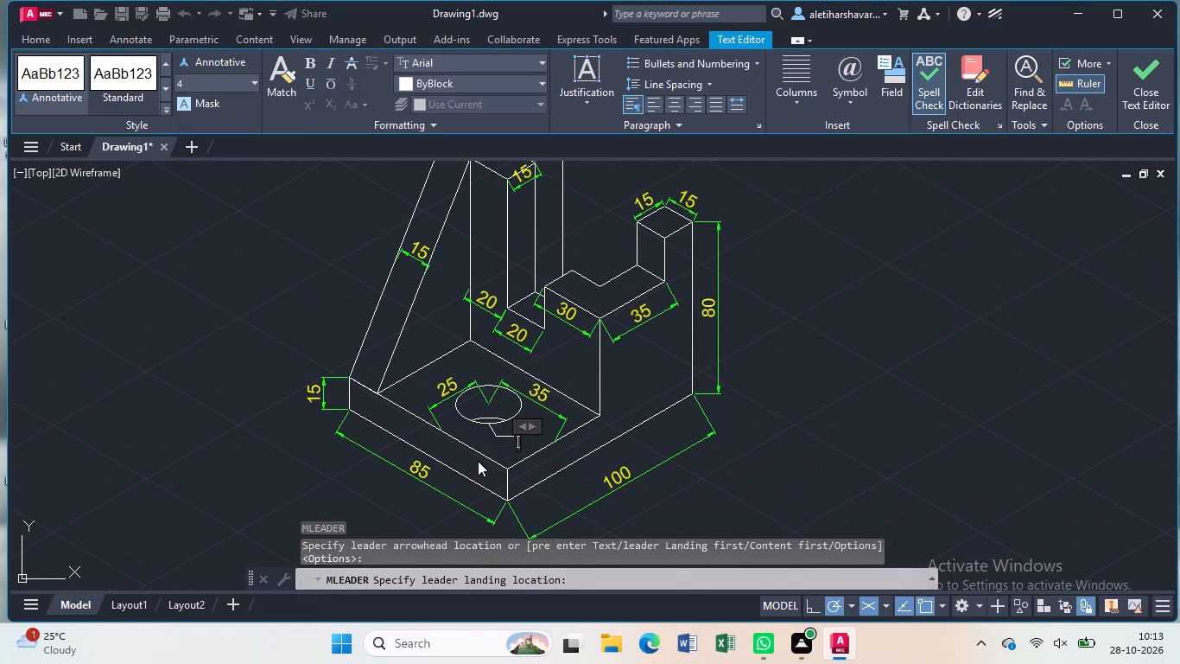
{"action": "left_click", "coordinate": [543, 81]}
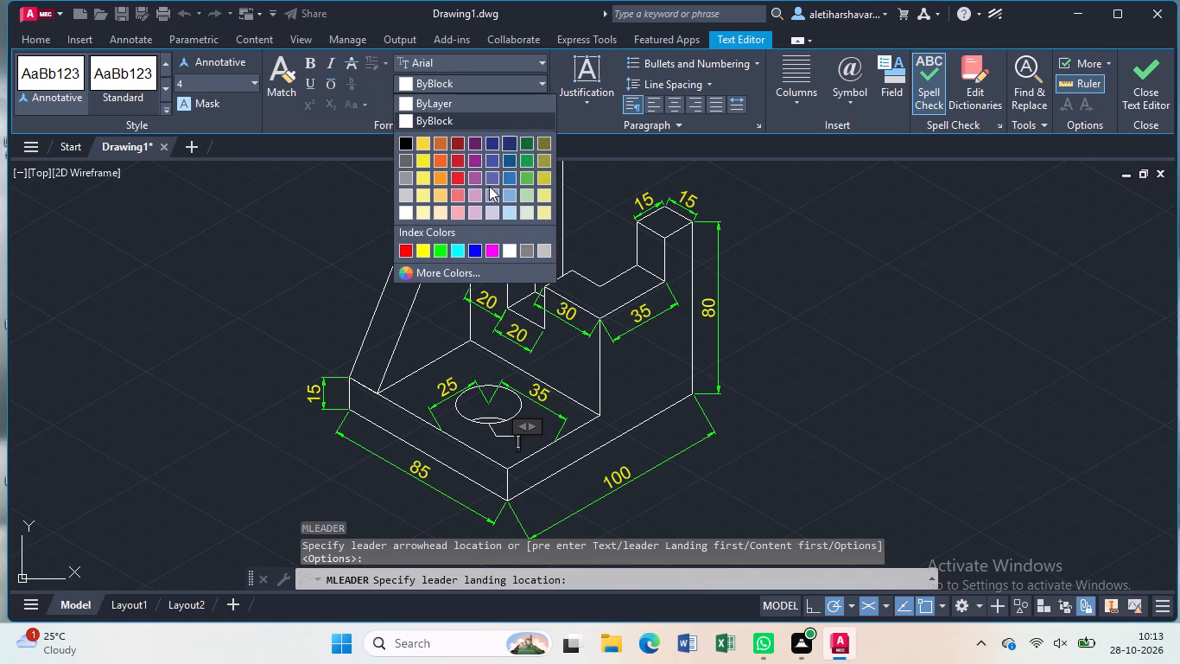
{"action": "left_click", "coordinate": [426, 251]}
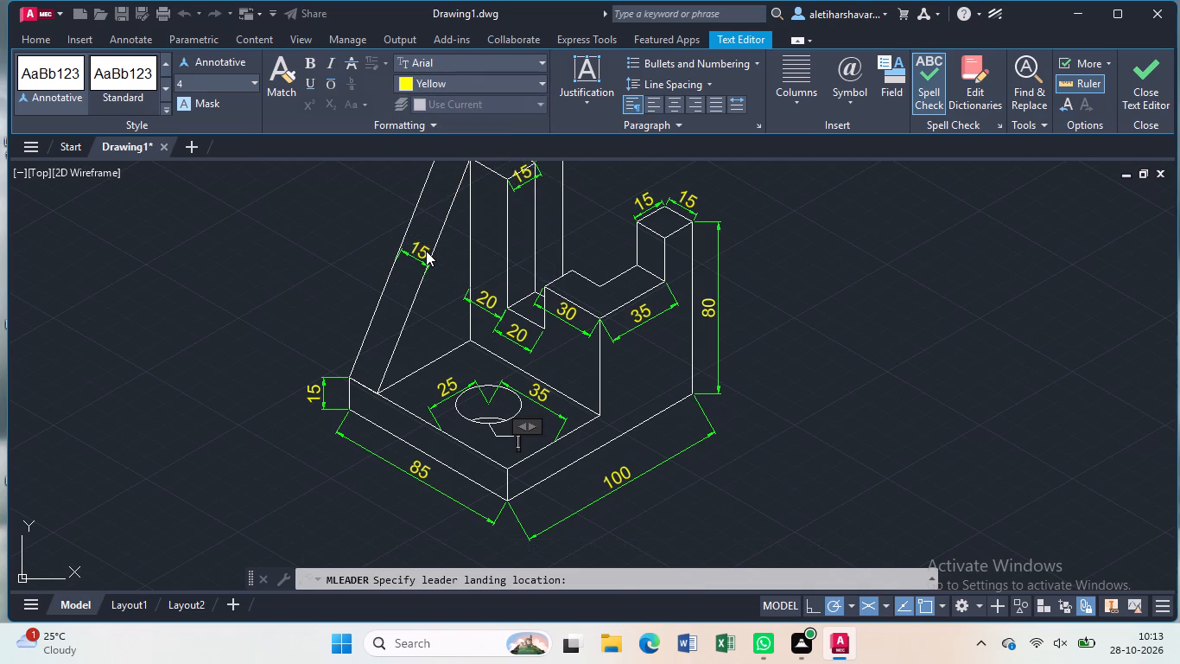
{"action": "type", "text": "%%c"}
{"action": "type", "text": "25"}
{"action": "key", "text": "Return"}
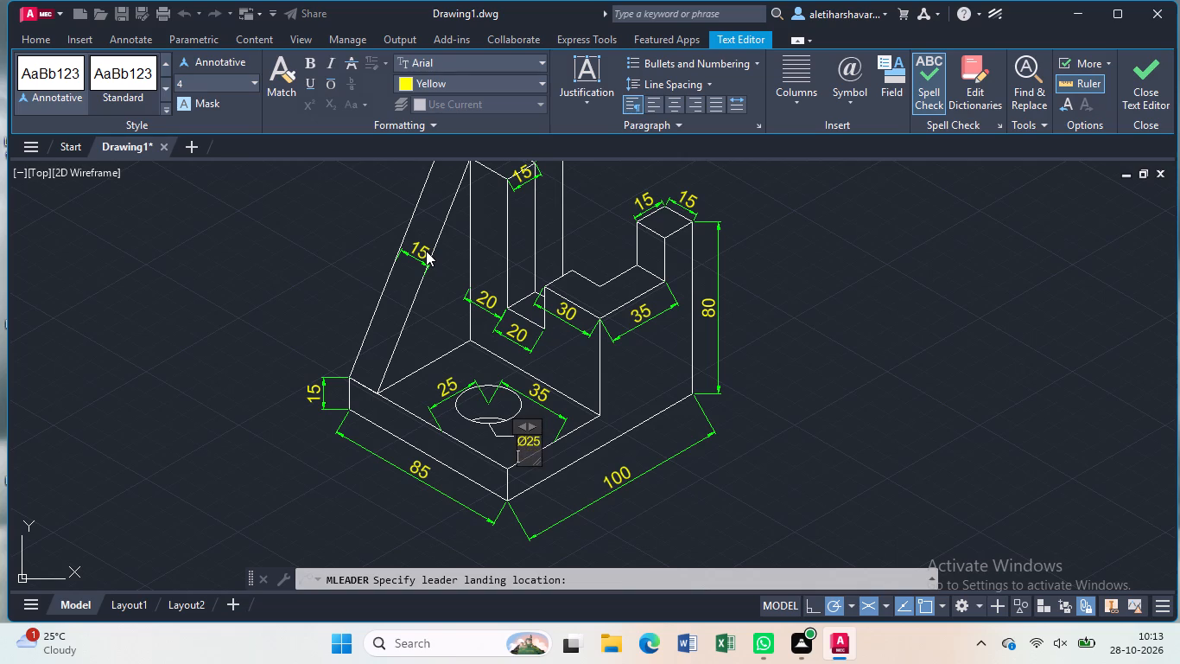
{"action": "key", "text": "BackSpace"}
{"action": "left_click", "coordinate": [426, 251]}
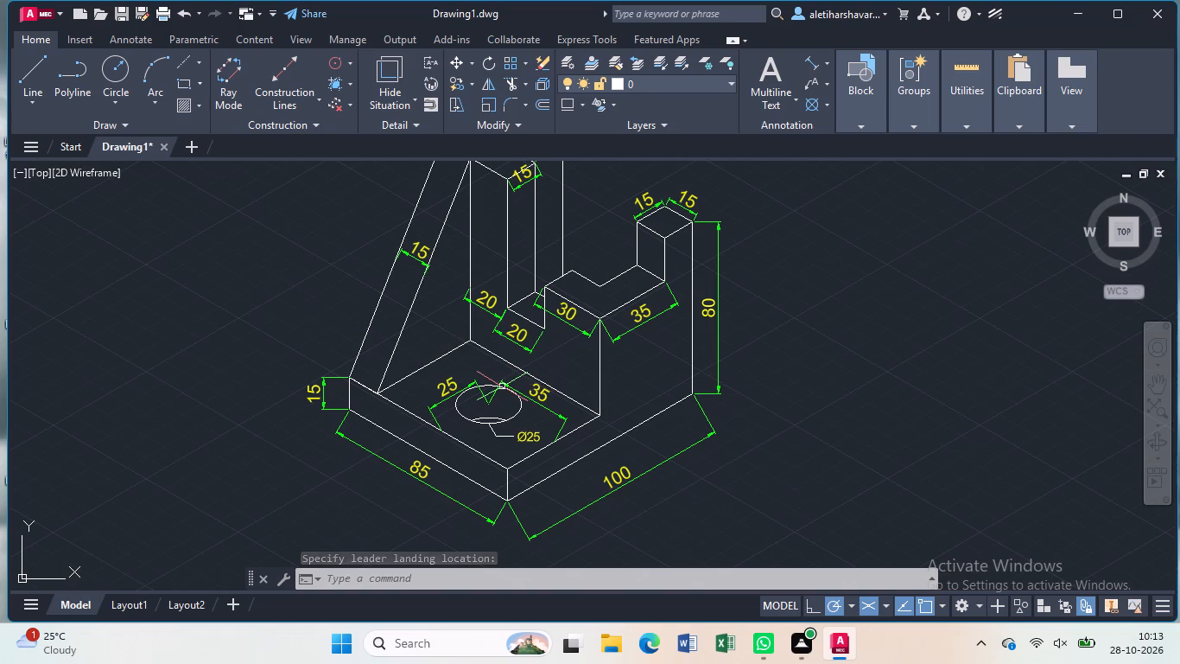
Move the 15 dimension on the tall post's front-right top edge slightly farther down from the edge.
{"action": "scroll", "coordinate": [501, 390], "scroll_direction": "down", "scroll_amount": 1}
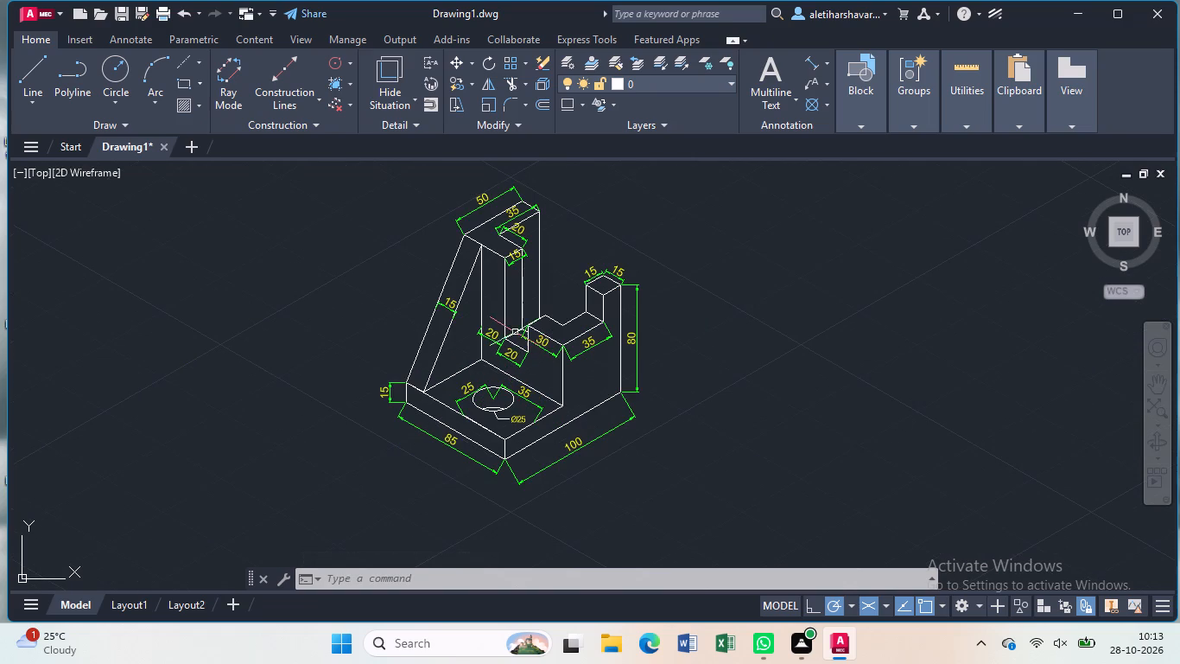
{"action": "middle_click_drag", "start_coordinate": [520, 270], "coordinate": [530, 339]}
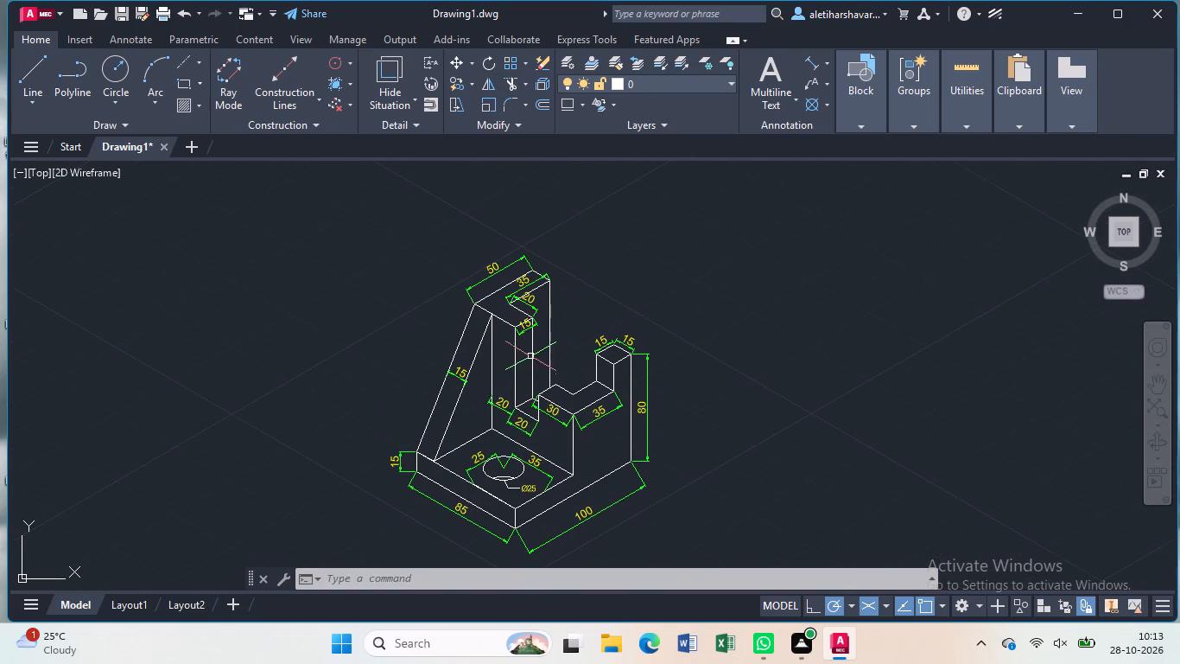
{"action": "scroll", "coordinate": [530, 316], "scroll_direction": "up", "scroll_amount": 1}
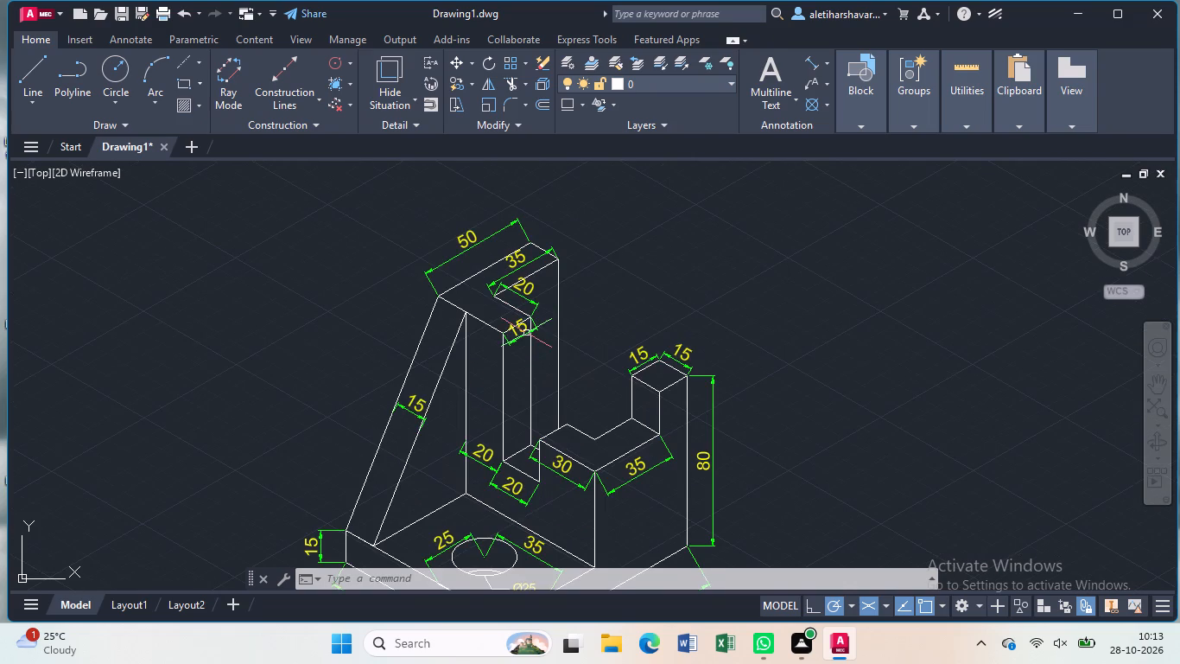
{"action": "left_click", "coordinate": [526, 333]}
{"action": "left_click", "coordinate": [522, 326]}
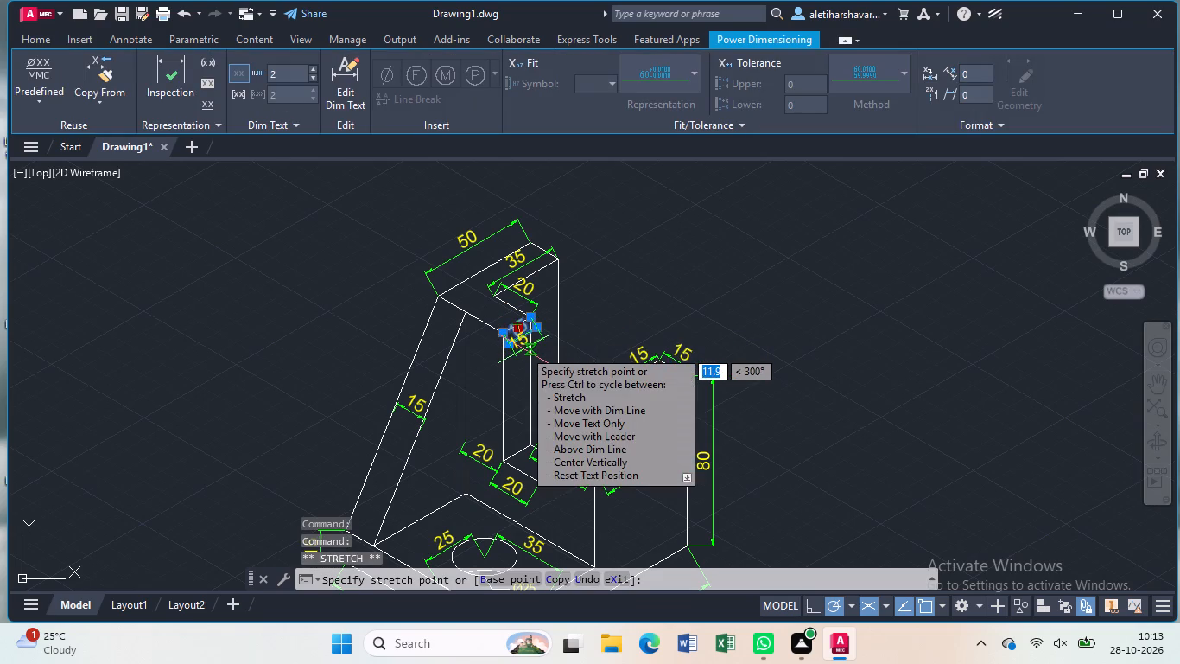
{"action": "left_click", "coordinate": [523, 349]}
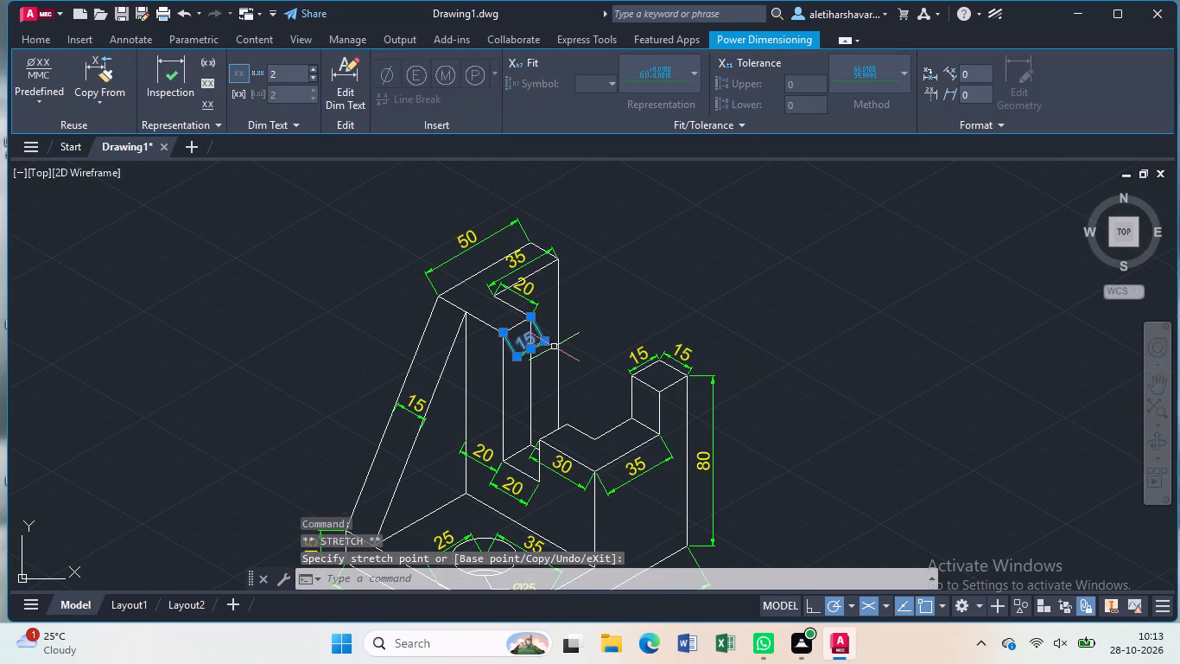
{"action": "key", "text": "Return"}
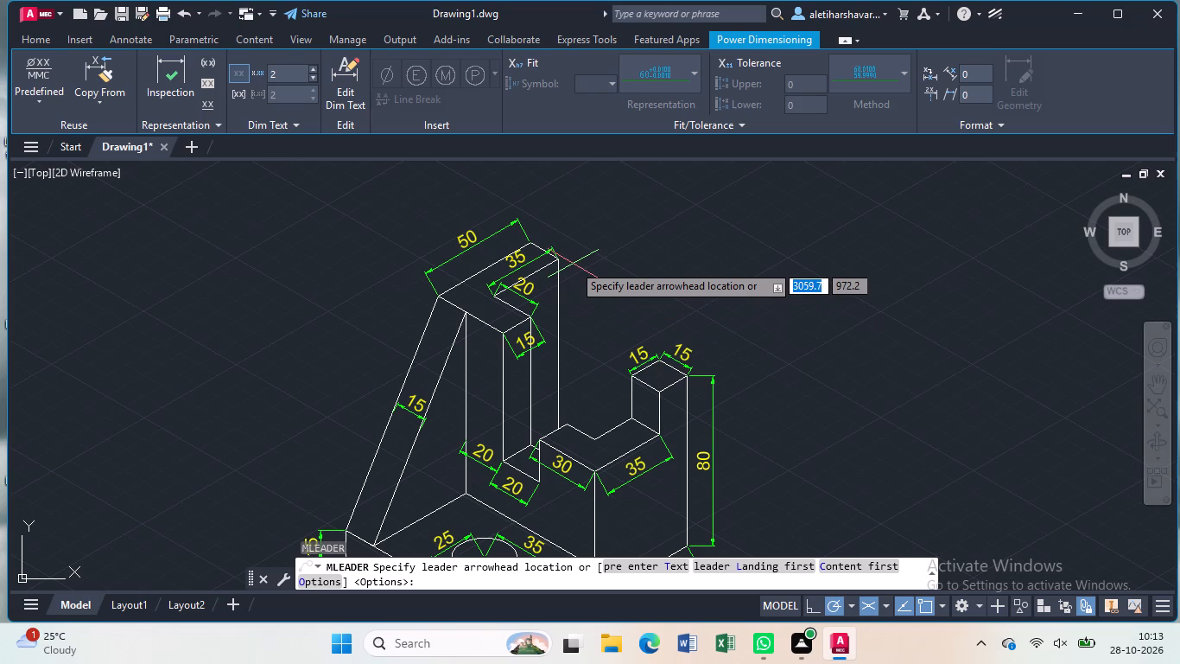
{"action": "key", "text": "Escape"}
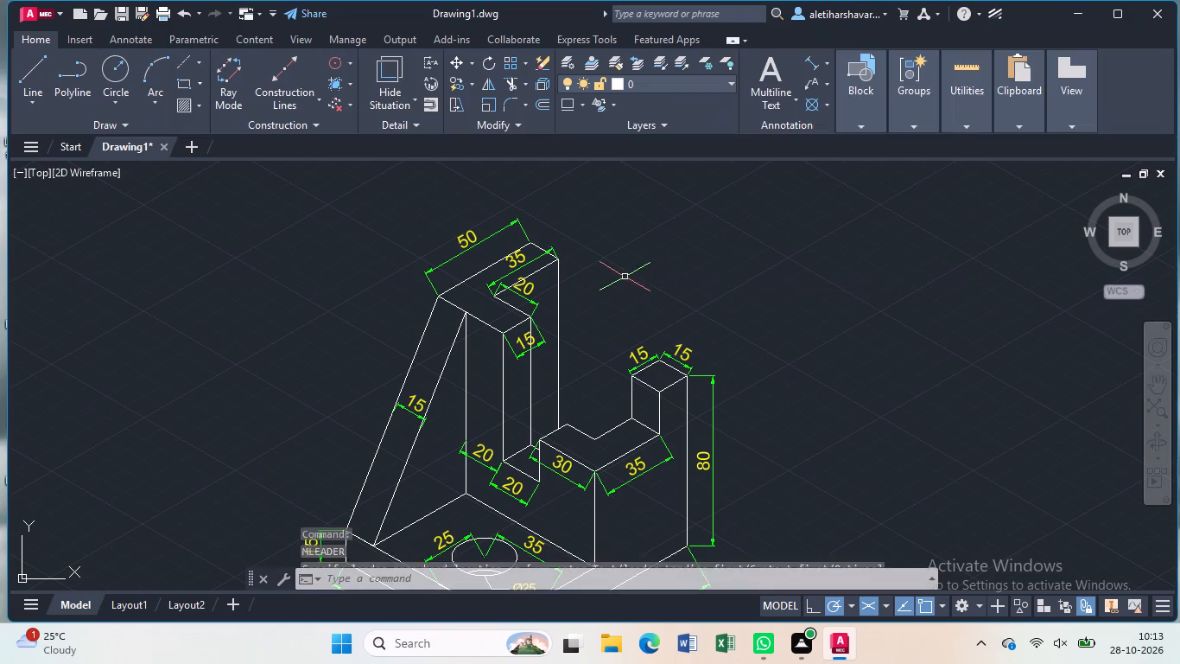
Add an aligned dimension above the lower step's back edge between the notch corner and the small post, and end dimensioning.
{"action": "scroll", "coordinate": [614, 286], "scroll_direction": "down", "scroll_amount": 1}
{"action": "middle_click_drag", "start_coordinate": [612, 305], "coordinate": [606, 260]}
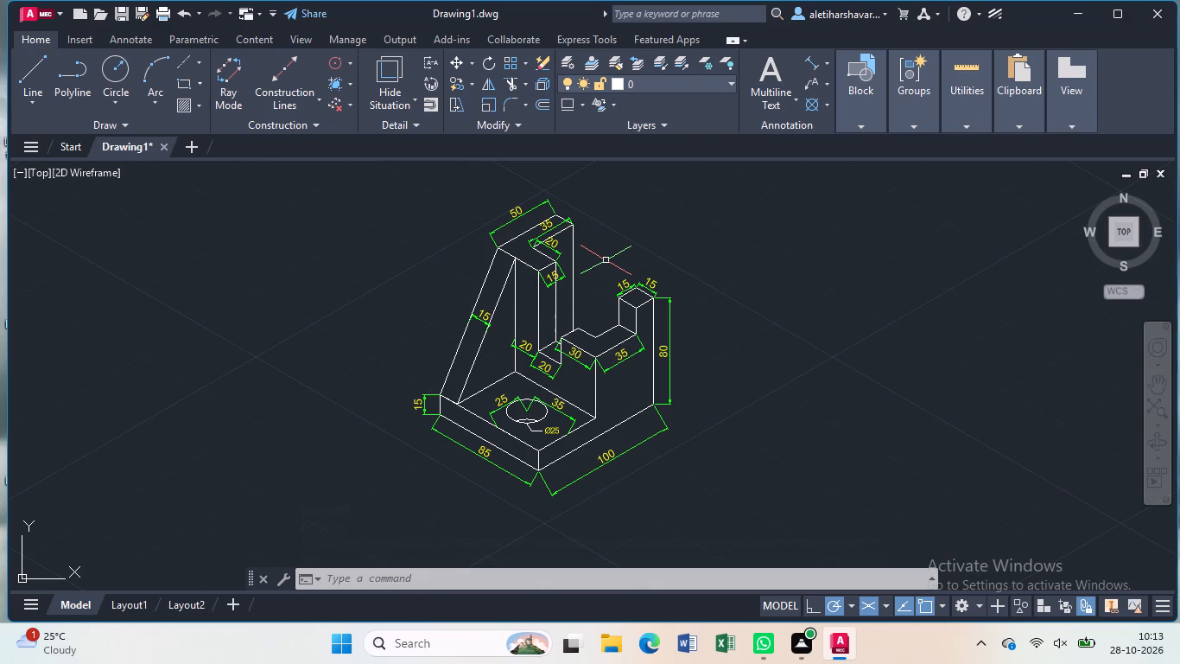
{"action": "scroll", "coordinate": [603, 331], "scroll_direction": "up", "scroll_amount": 2}
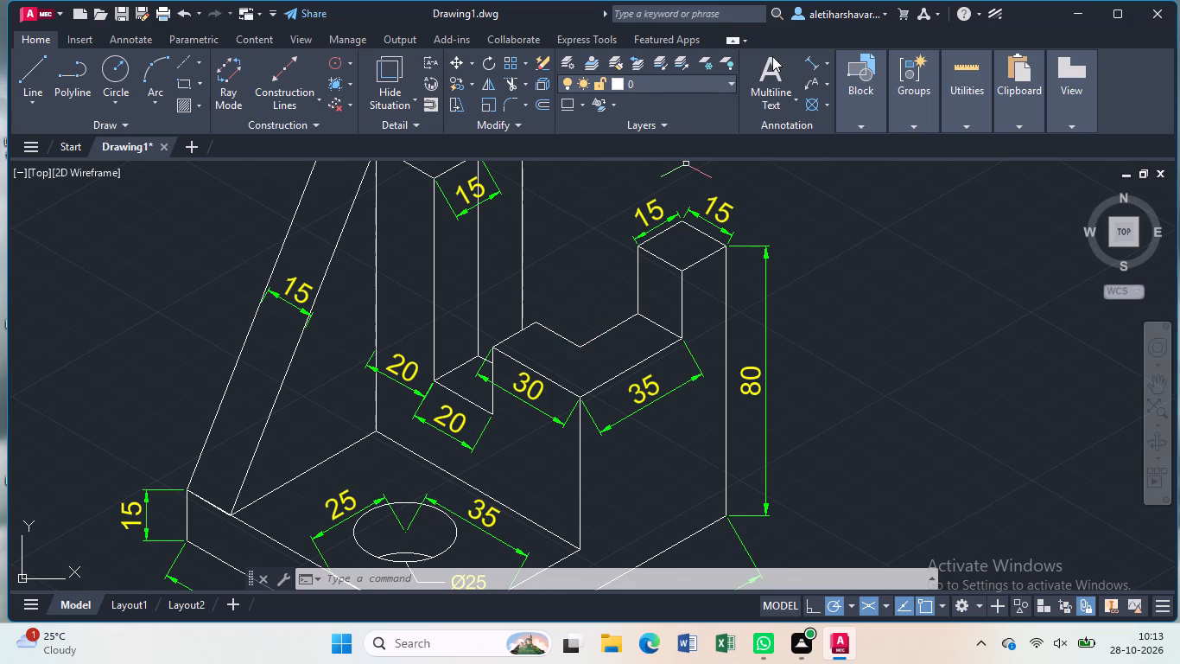
{"action": "left_click", "coordinate": [812, 63]}
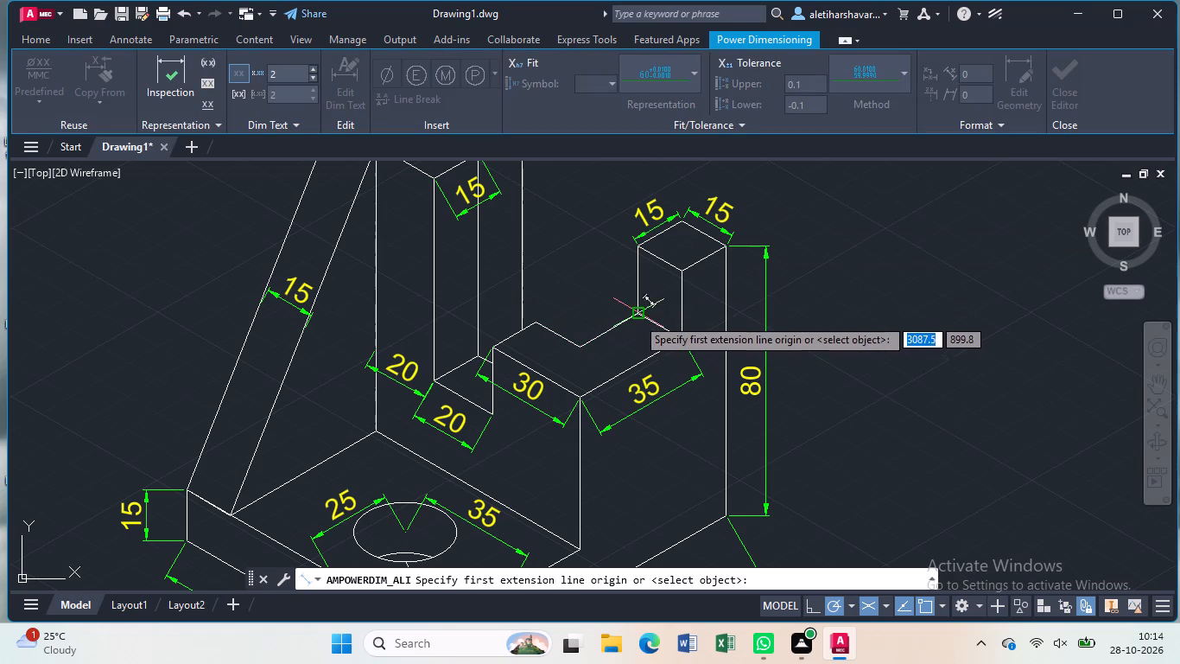
{"action": "left_click", "coordinate": [636, 314]}
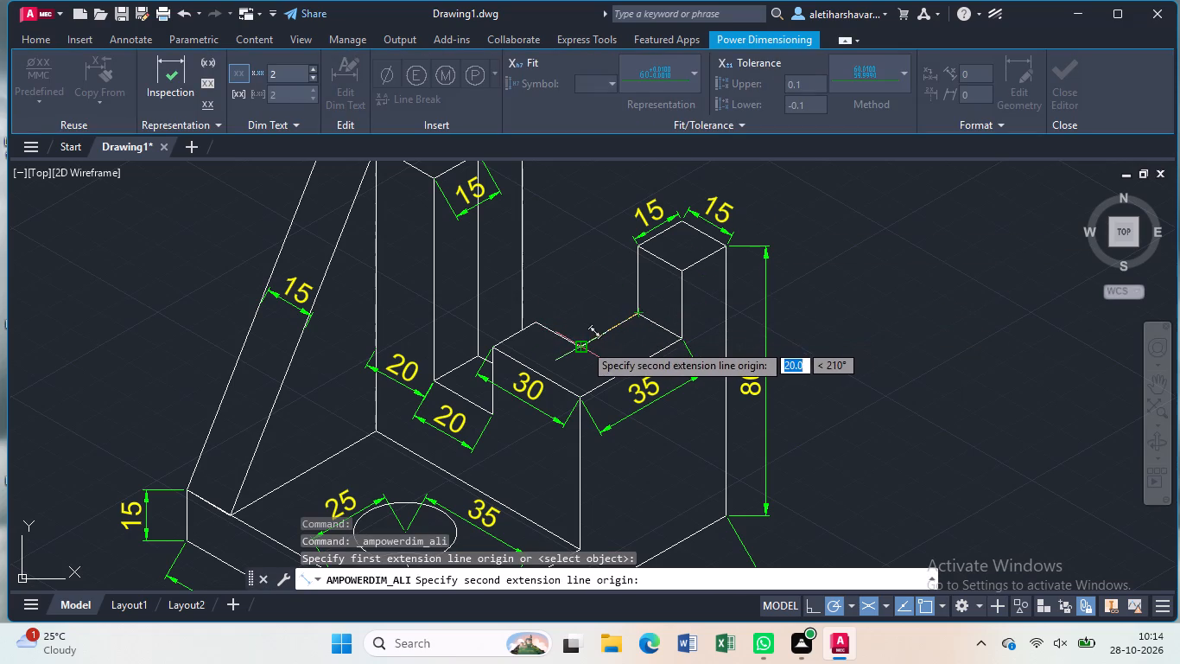
{"action": "left_click", "coordinate": [584, 343]}
{"action": "left_click", "coordinate": [578, 339]}
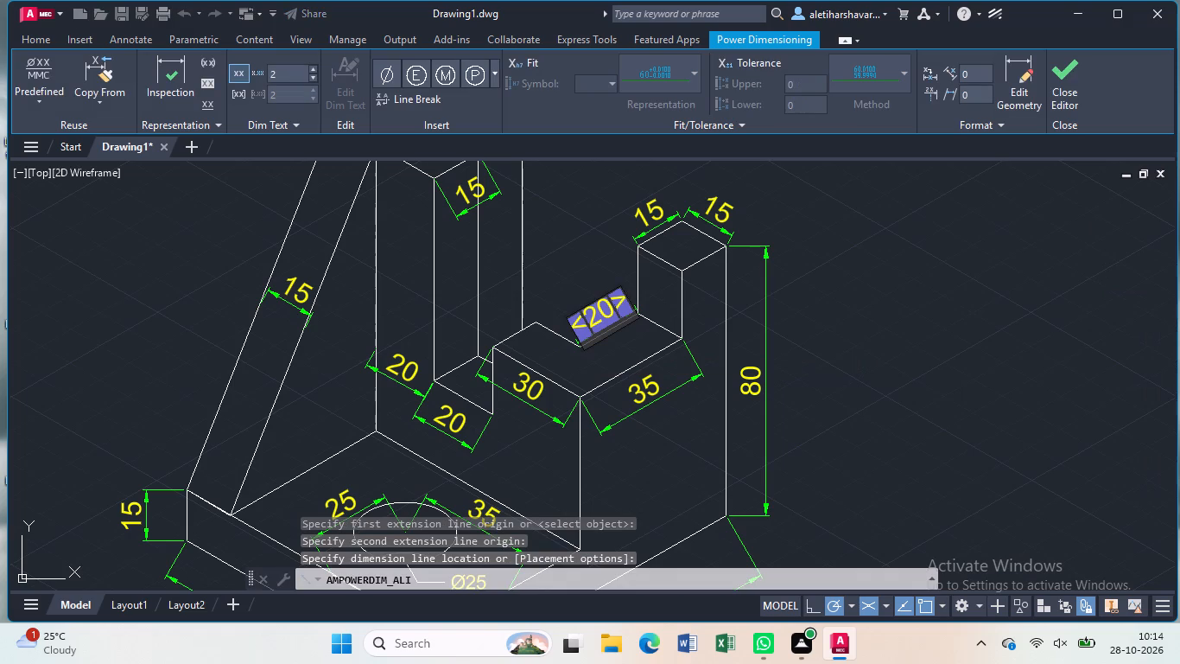
{"action": "key", "text": "Return"}
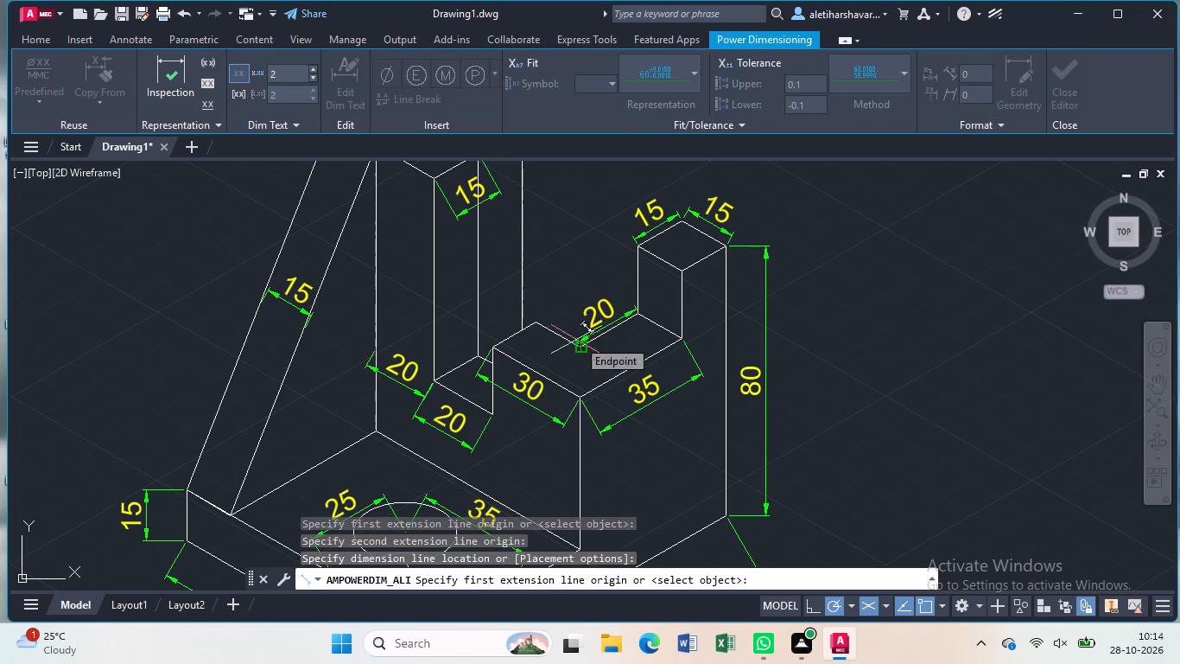
{"action": "scroll", "coordinate": [573, 349], "scroll_direction": "down", "scroll_amount": 1}
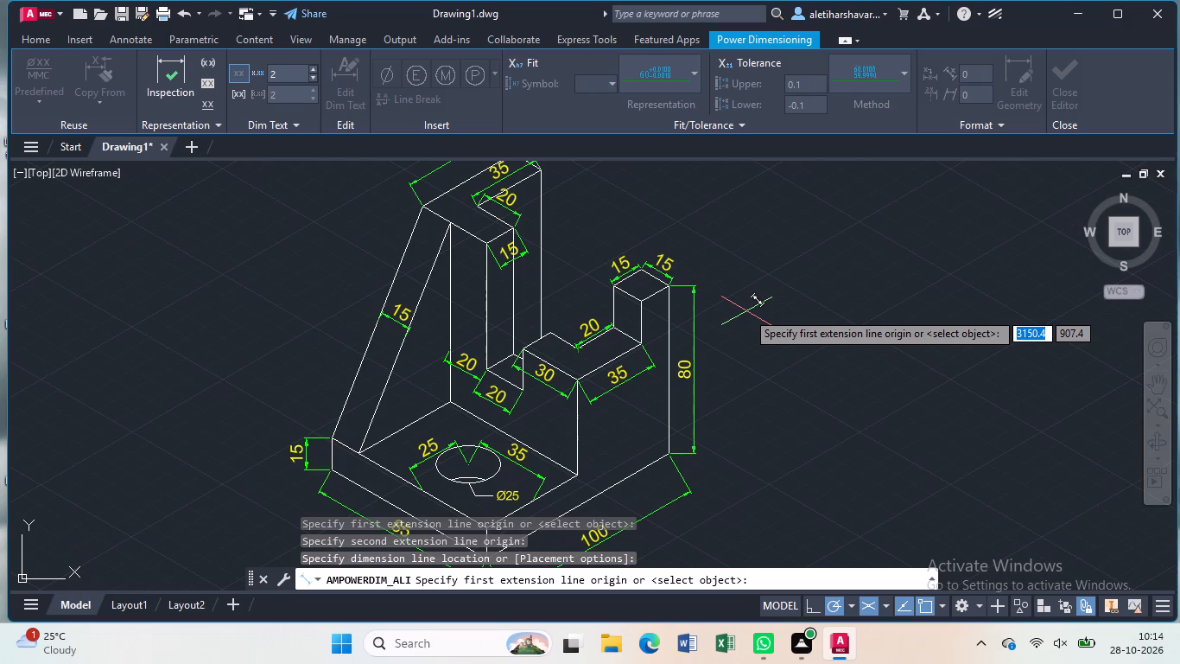
{"action": "scroll", "coordinate": [746, 311], "scroll_direction": "down", "scroll_amount": 1}
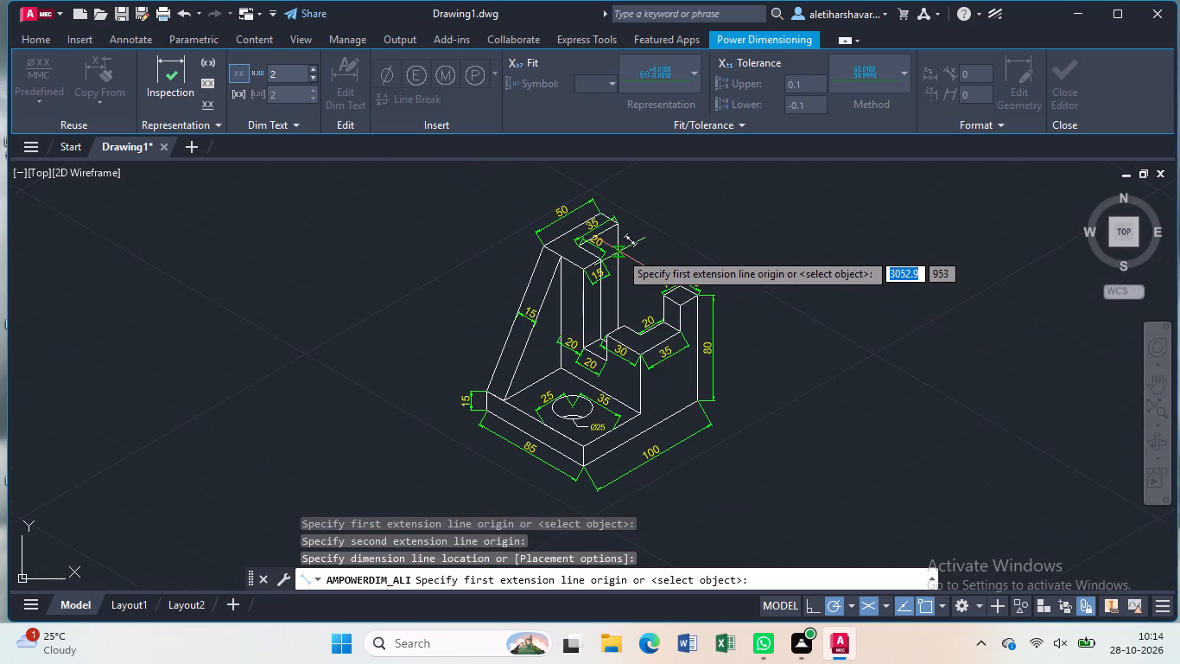
{"action": "key", "text": "Escape"}
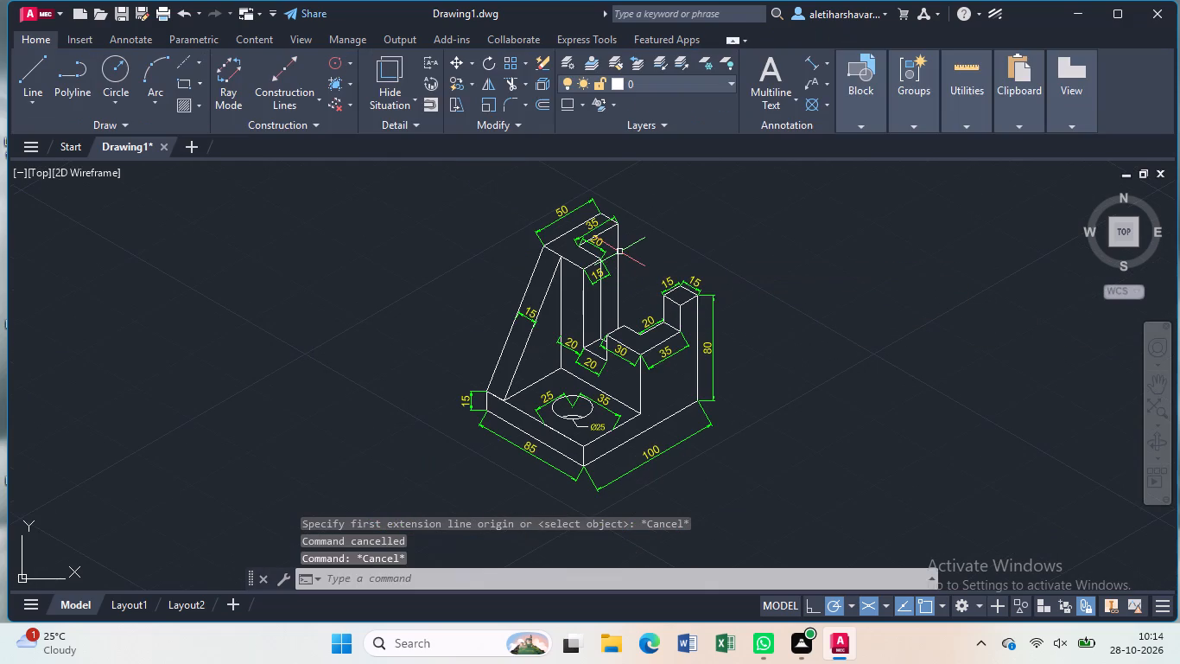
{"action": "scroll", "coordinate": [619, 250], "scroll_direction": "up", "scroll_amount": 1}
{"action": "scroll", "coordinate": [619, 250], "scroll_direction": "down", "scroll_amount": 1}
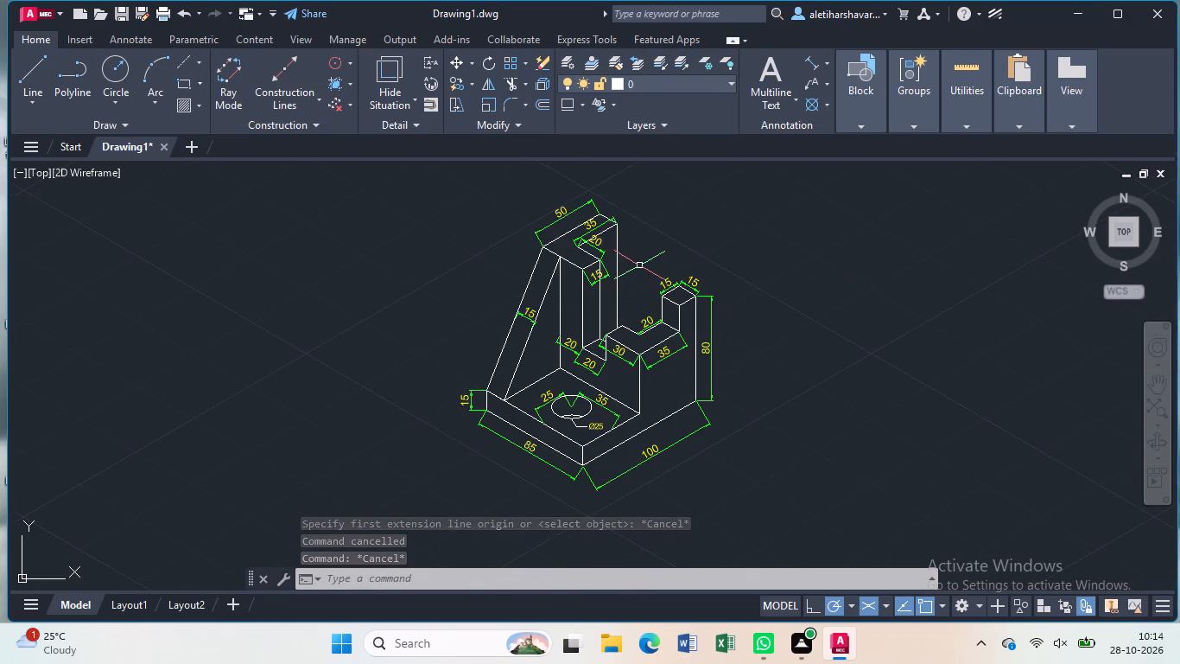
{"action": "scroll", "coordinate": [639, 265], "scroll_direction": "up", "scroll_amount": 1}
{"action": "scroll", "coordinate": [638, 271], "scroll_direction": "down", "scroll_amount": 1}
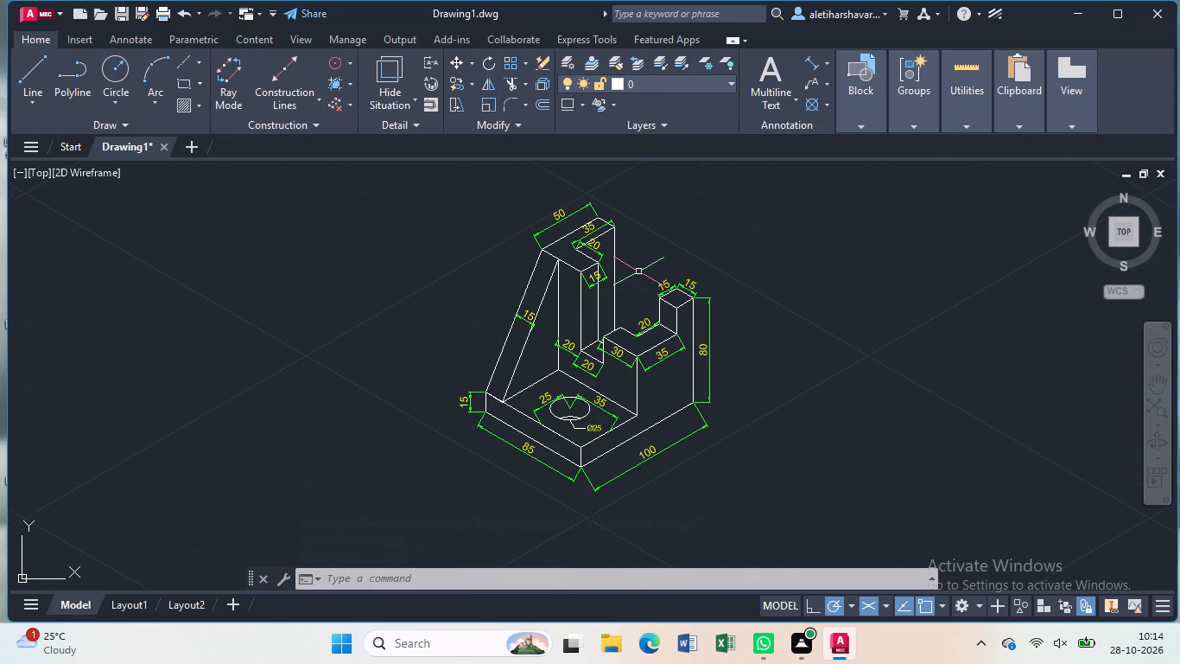
Save the drawing in Documents as "L-Bracket with 2 vertical supports and a center hole".
{"action": "key", "text": "ctrl+s"}
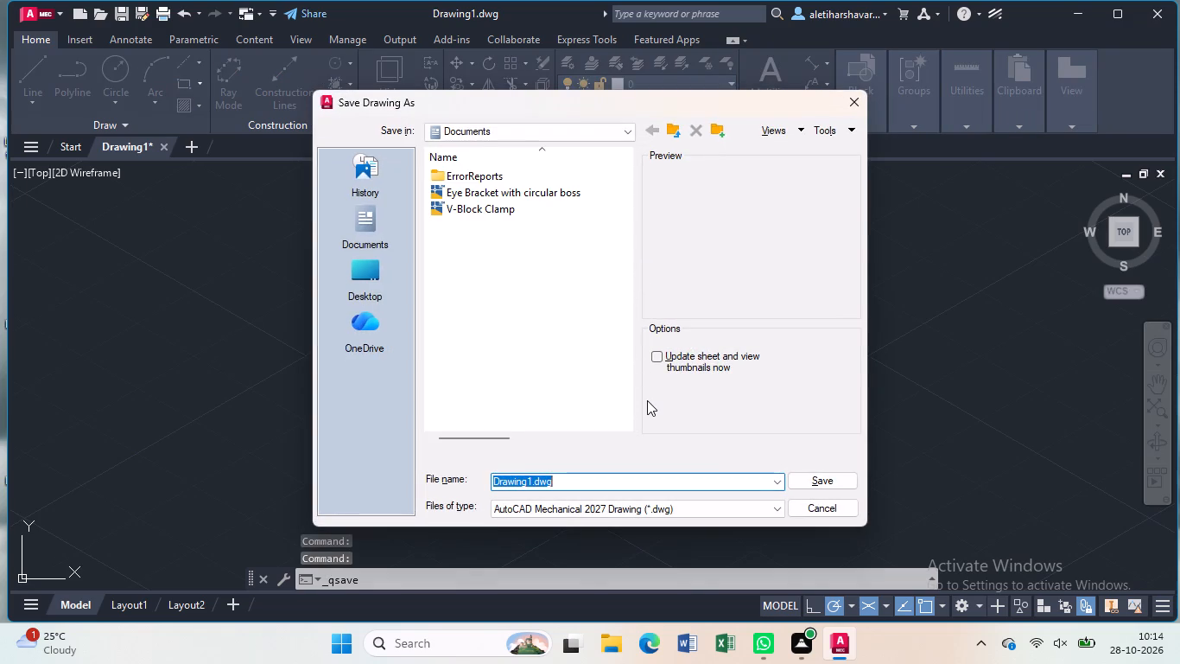
{"action": "key", "text": "BackSpace"}
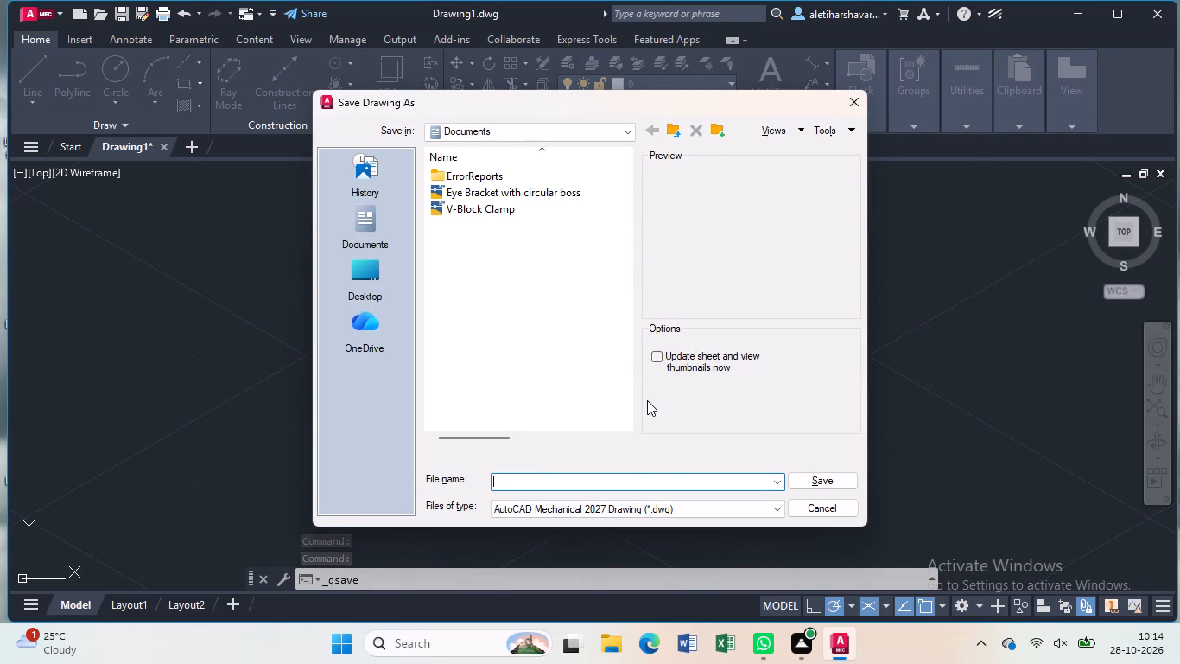
{"action": "key", "text": "ctrl+v"}
{"action": "key", "text": "Return"}
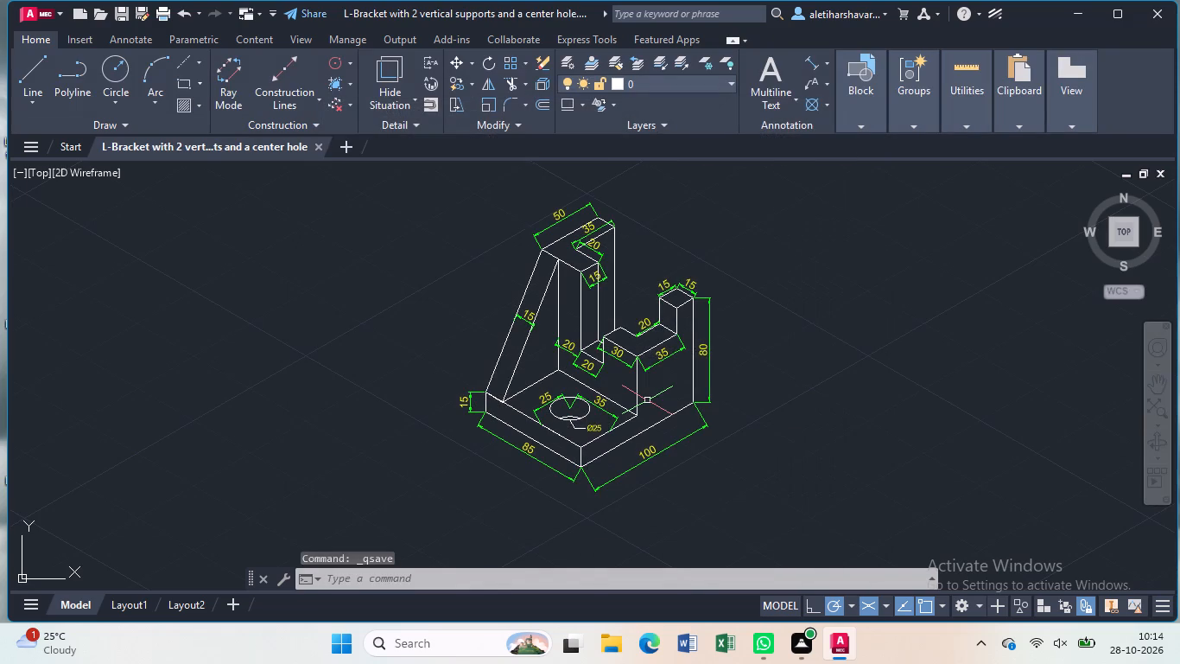
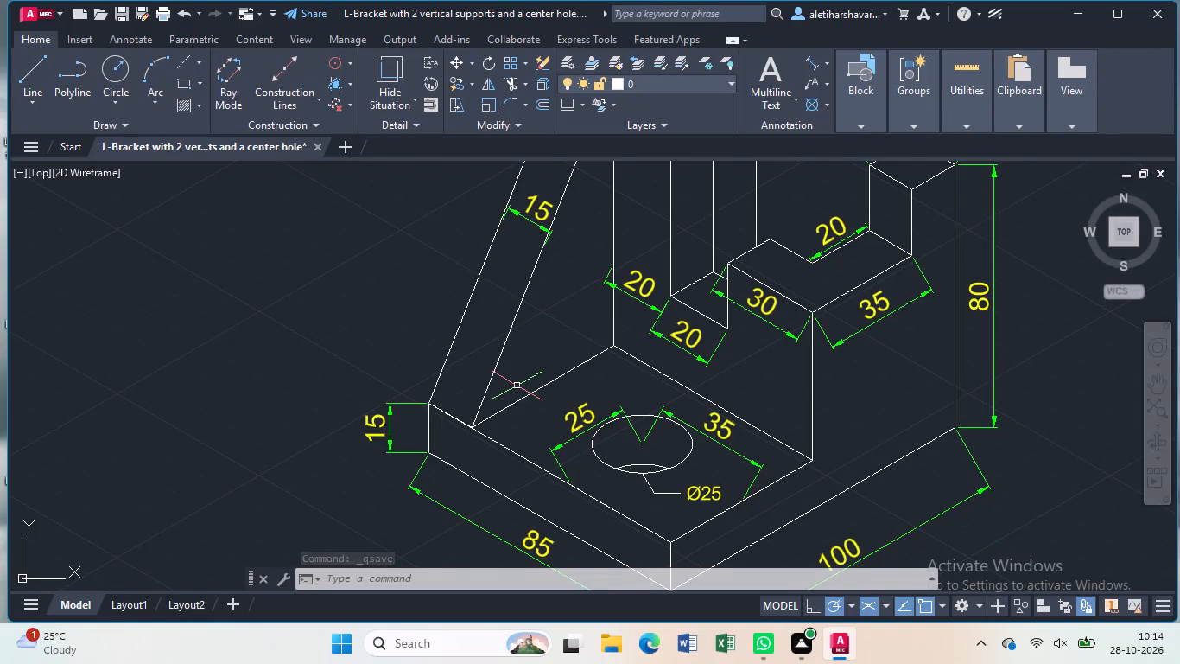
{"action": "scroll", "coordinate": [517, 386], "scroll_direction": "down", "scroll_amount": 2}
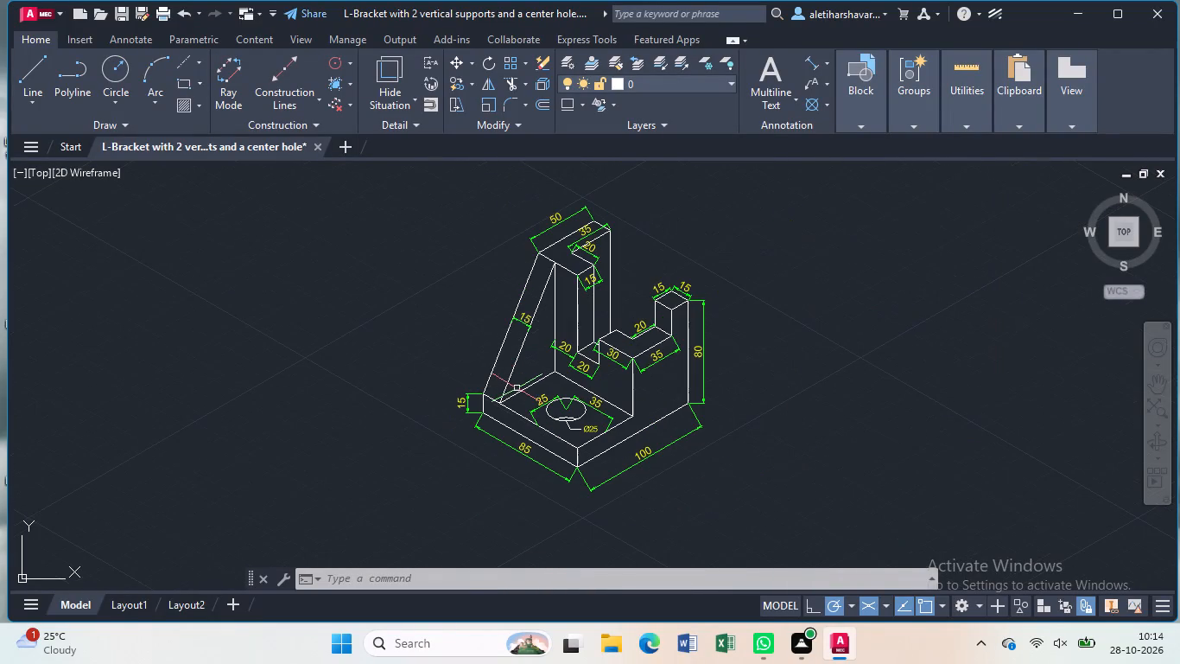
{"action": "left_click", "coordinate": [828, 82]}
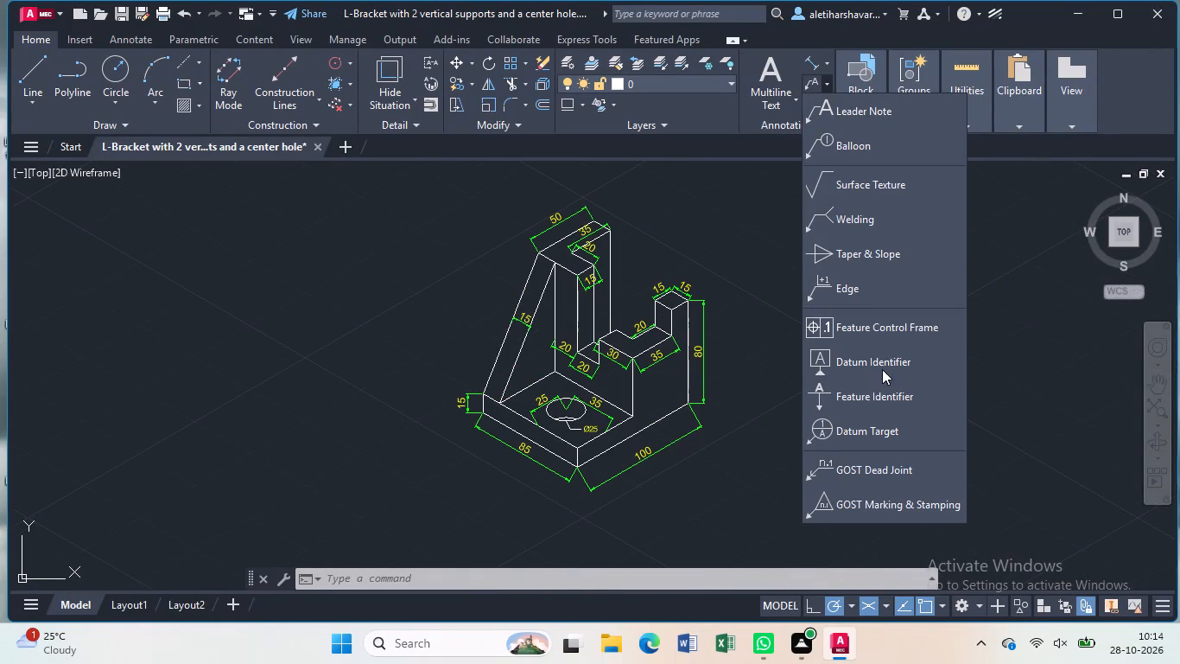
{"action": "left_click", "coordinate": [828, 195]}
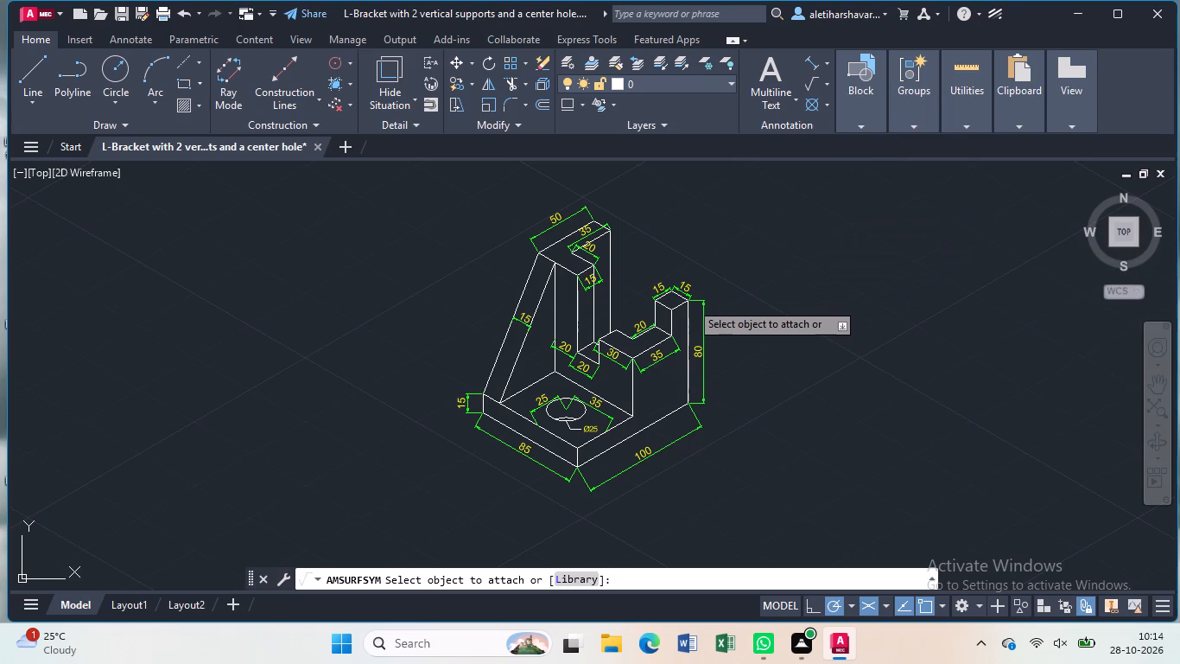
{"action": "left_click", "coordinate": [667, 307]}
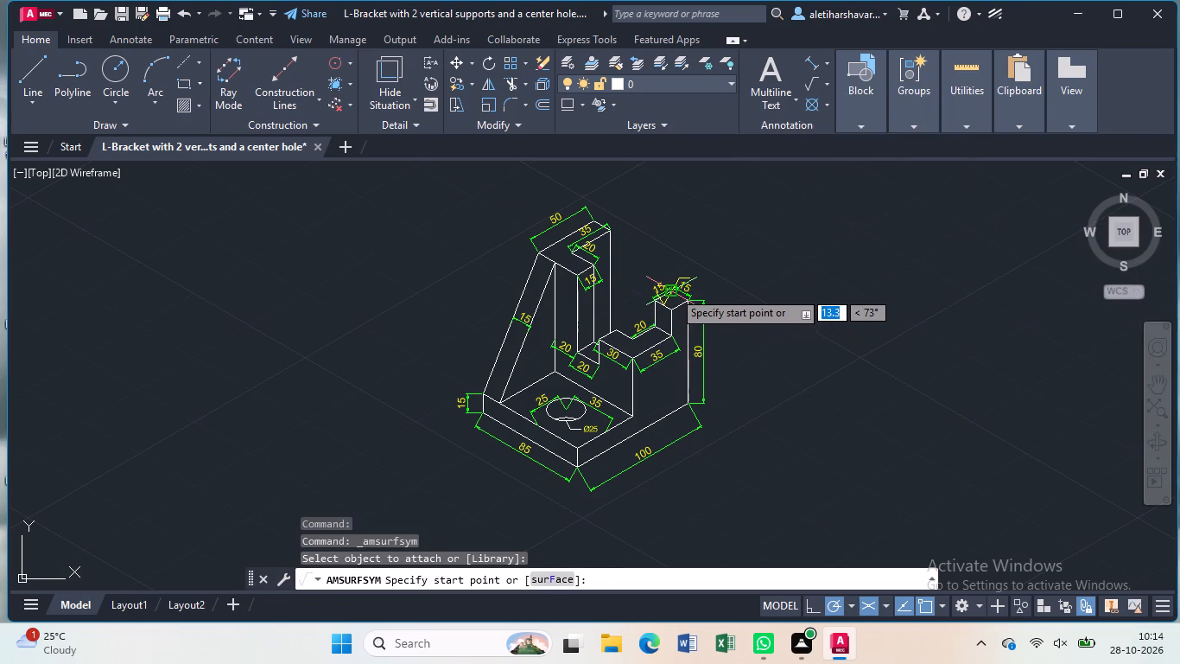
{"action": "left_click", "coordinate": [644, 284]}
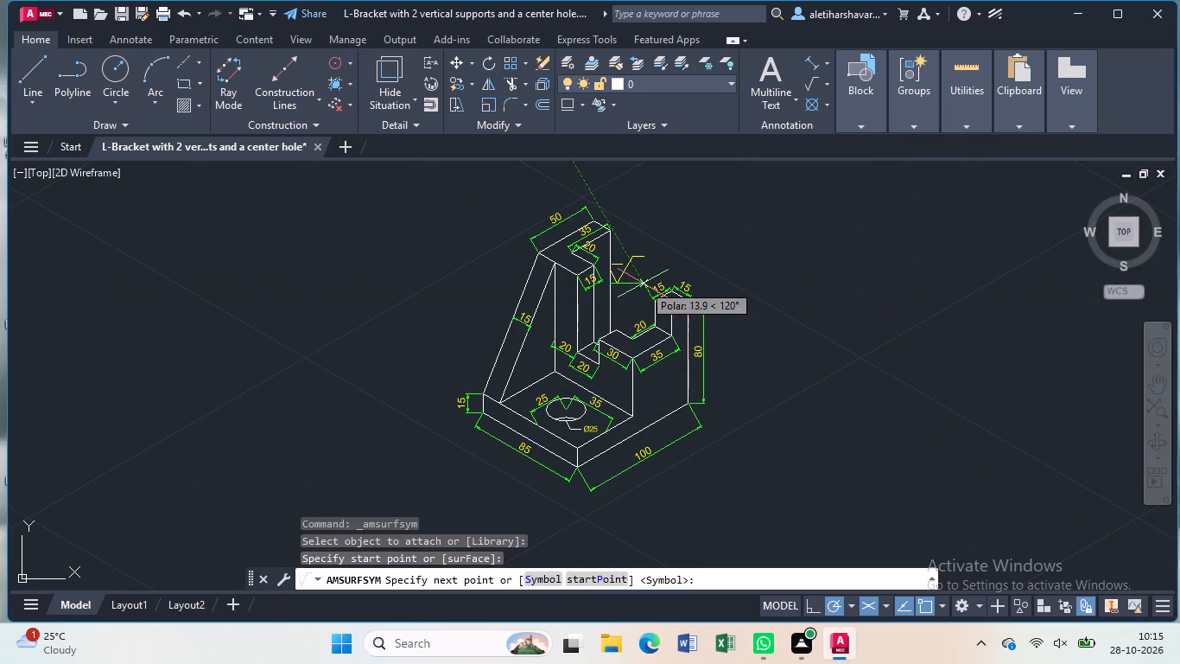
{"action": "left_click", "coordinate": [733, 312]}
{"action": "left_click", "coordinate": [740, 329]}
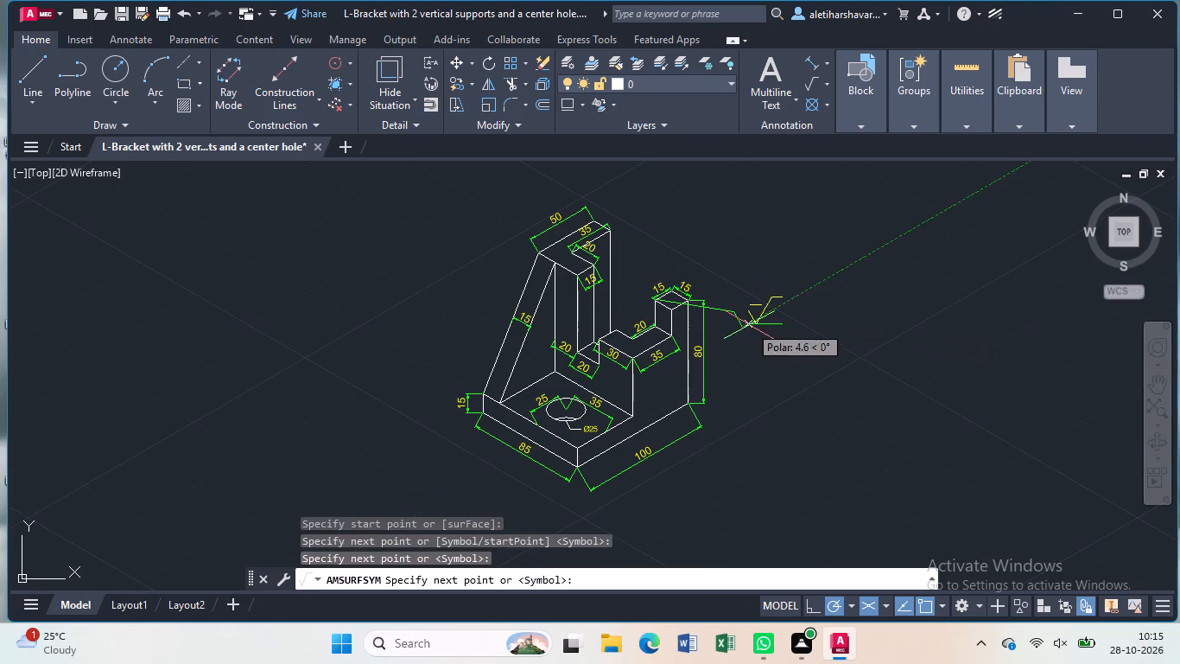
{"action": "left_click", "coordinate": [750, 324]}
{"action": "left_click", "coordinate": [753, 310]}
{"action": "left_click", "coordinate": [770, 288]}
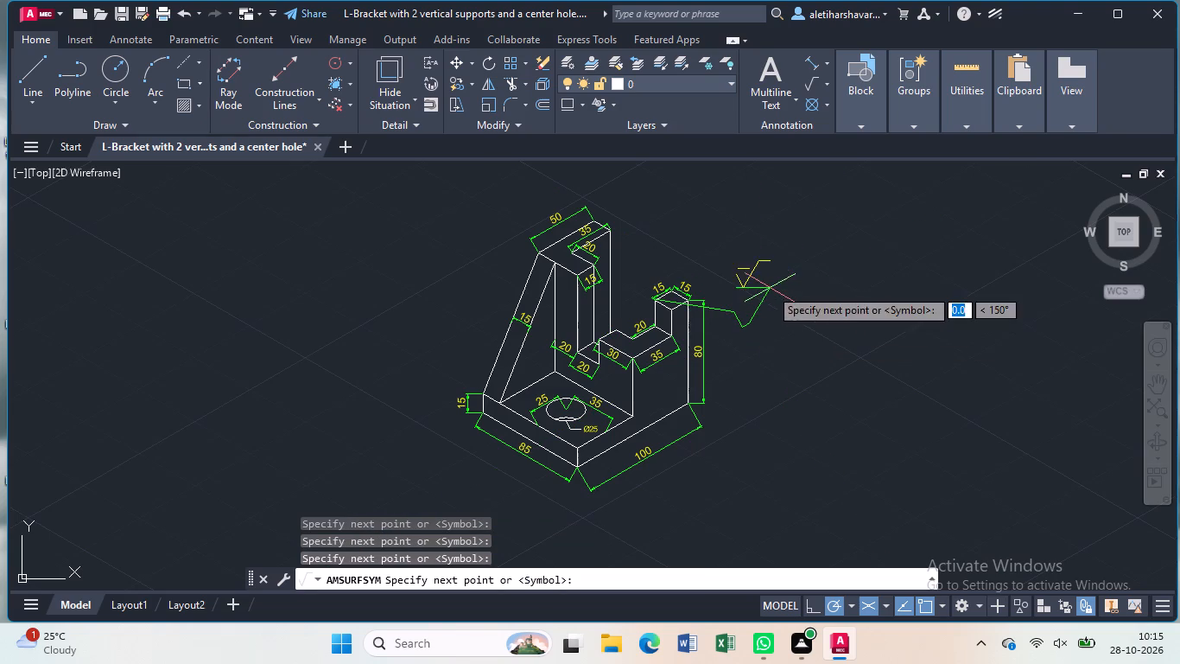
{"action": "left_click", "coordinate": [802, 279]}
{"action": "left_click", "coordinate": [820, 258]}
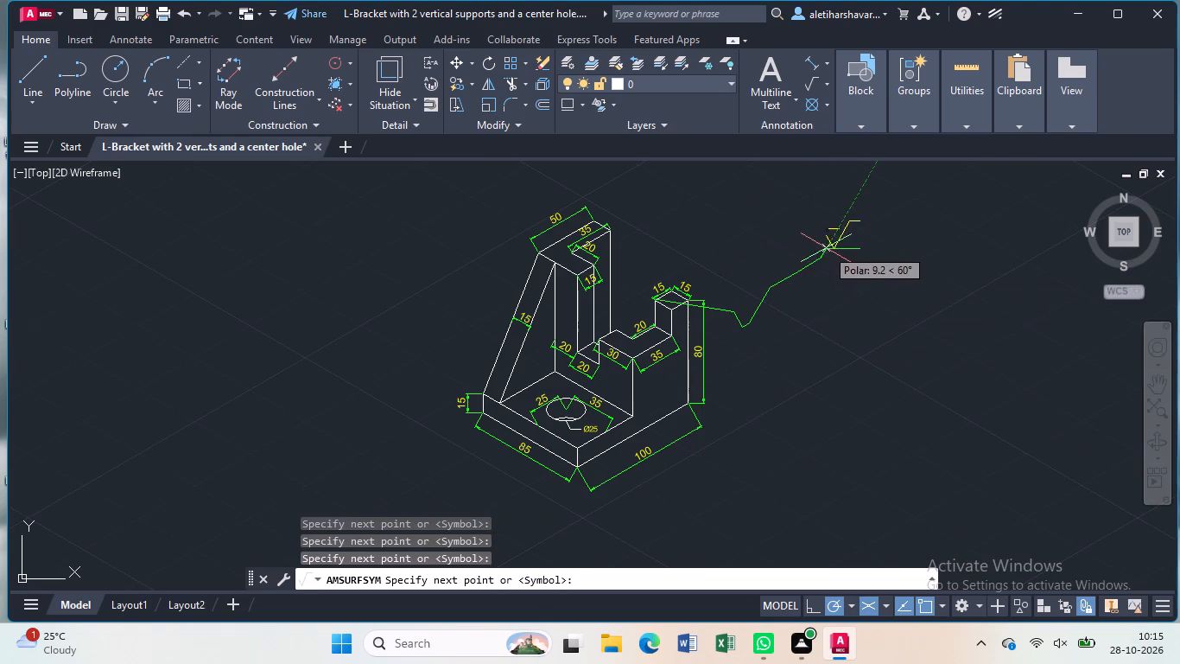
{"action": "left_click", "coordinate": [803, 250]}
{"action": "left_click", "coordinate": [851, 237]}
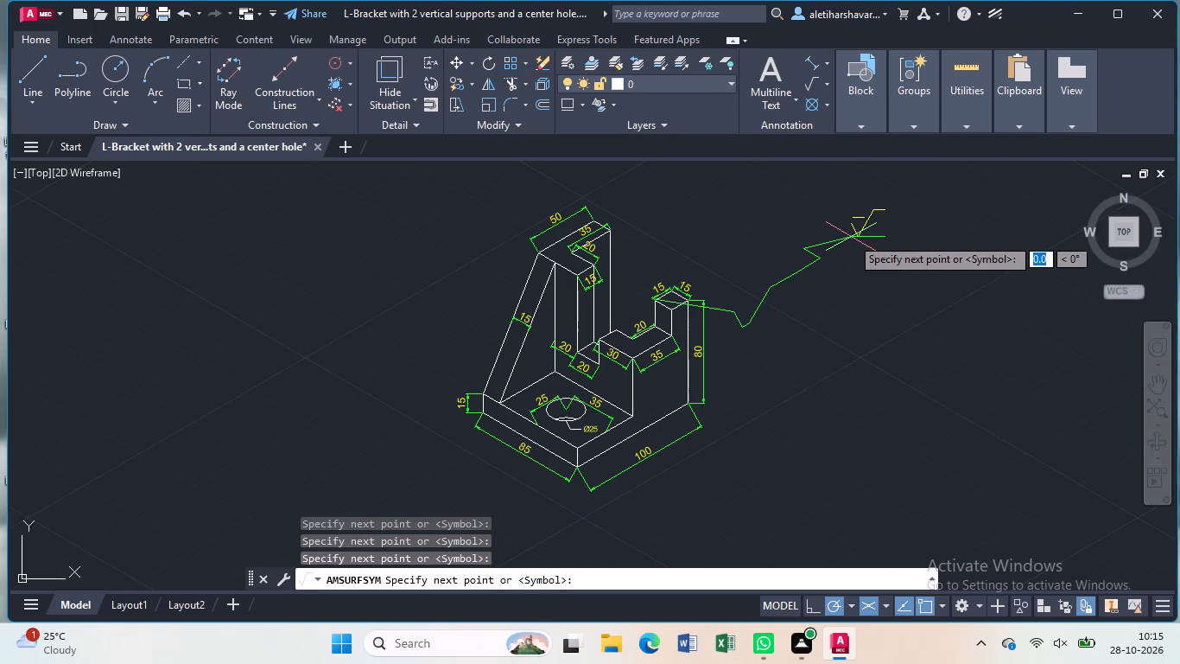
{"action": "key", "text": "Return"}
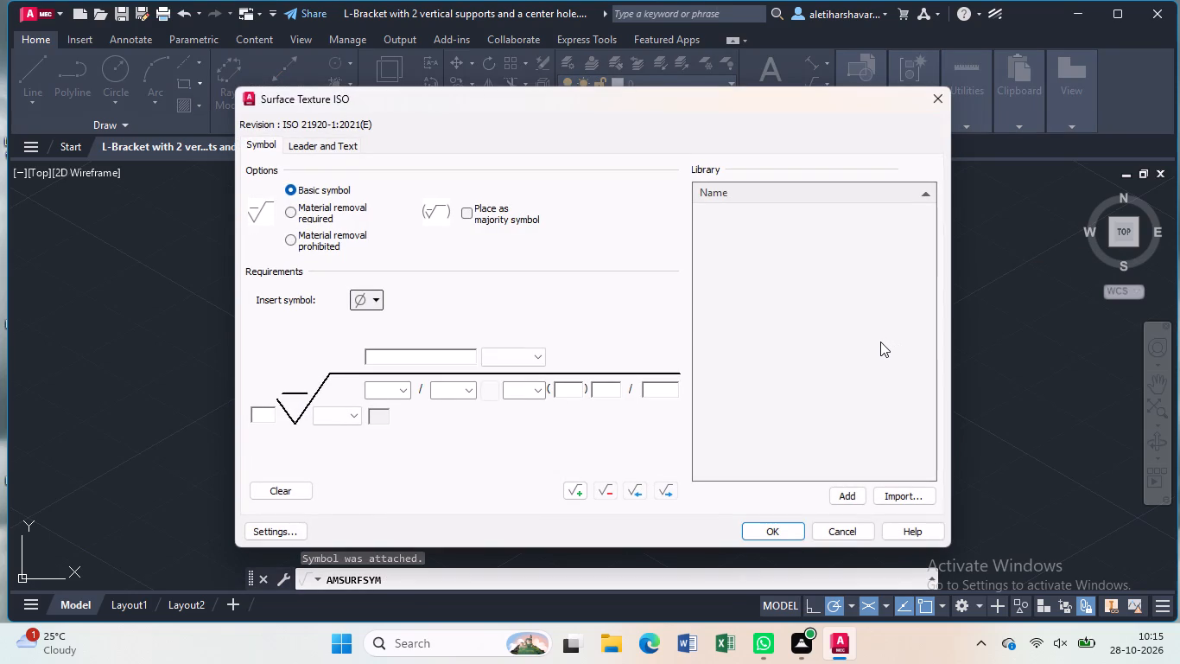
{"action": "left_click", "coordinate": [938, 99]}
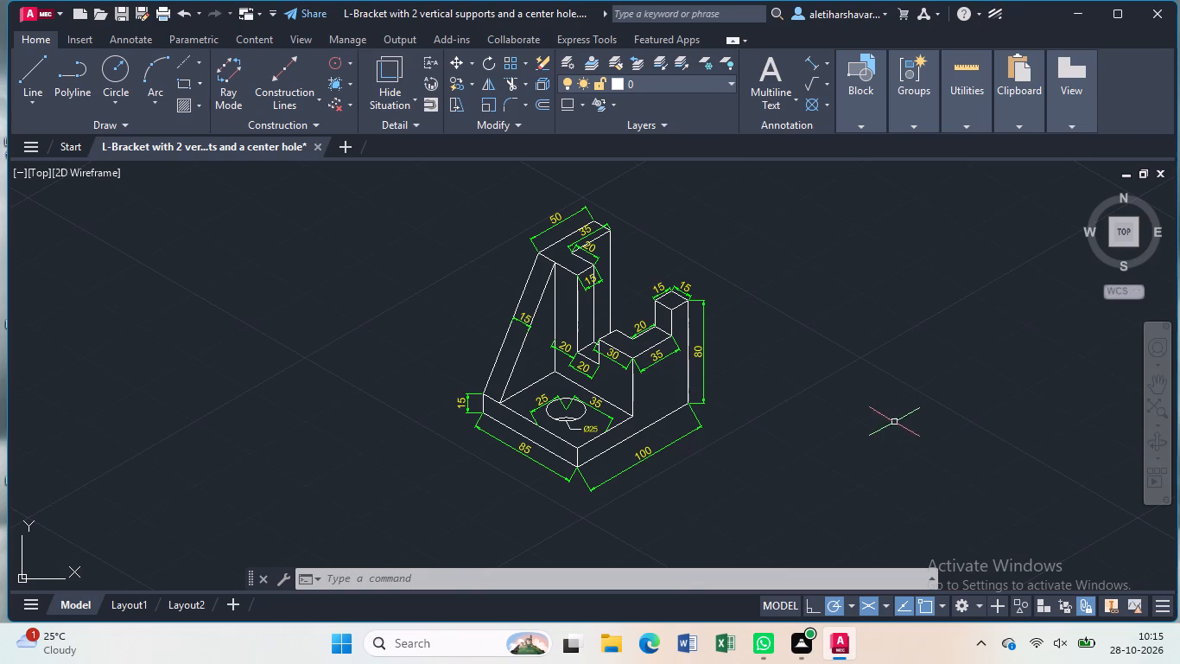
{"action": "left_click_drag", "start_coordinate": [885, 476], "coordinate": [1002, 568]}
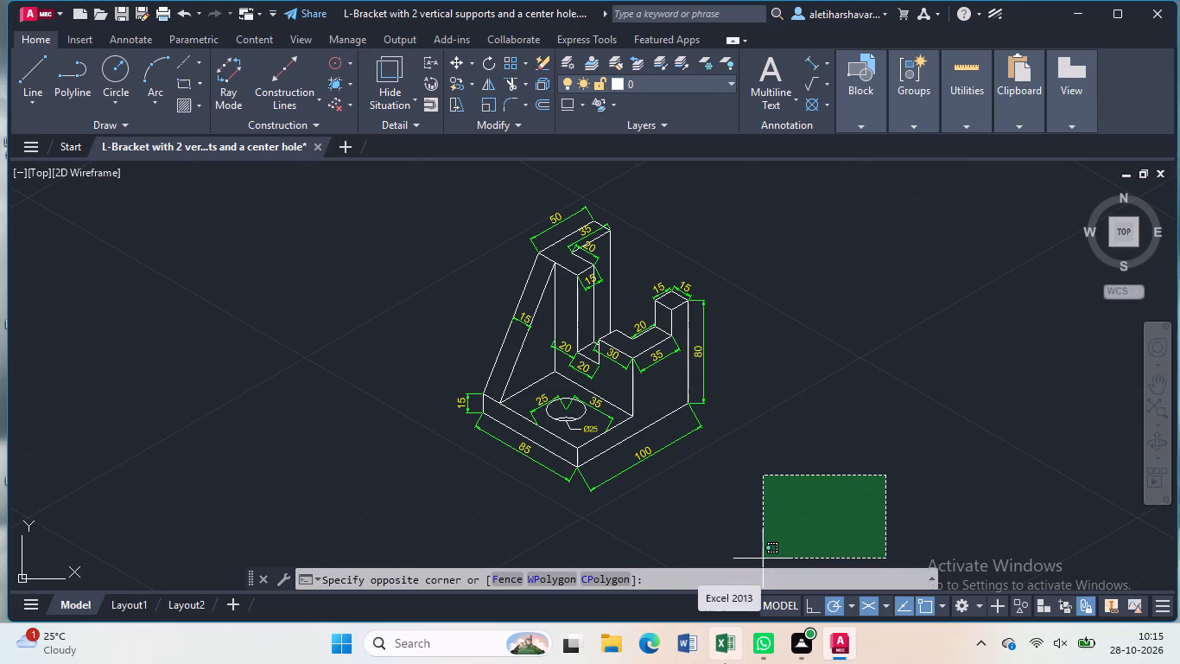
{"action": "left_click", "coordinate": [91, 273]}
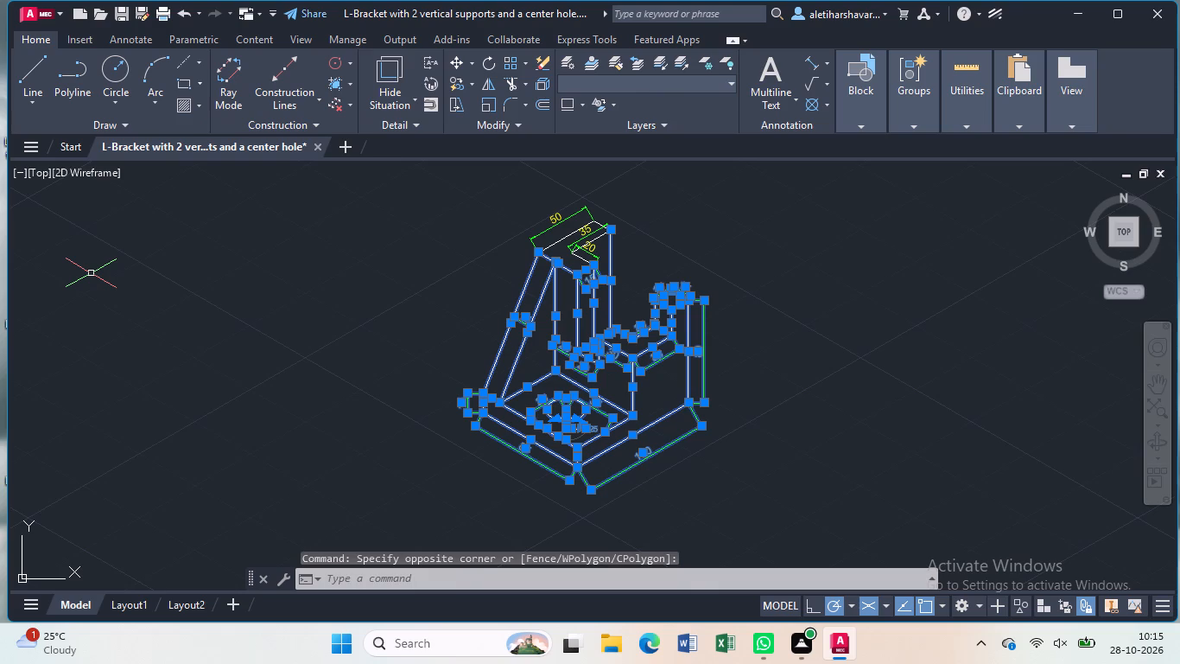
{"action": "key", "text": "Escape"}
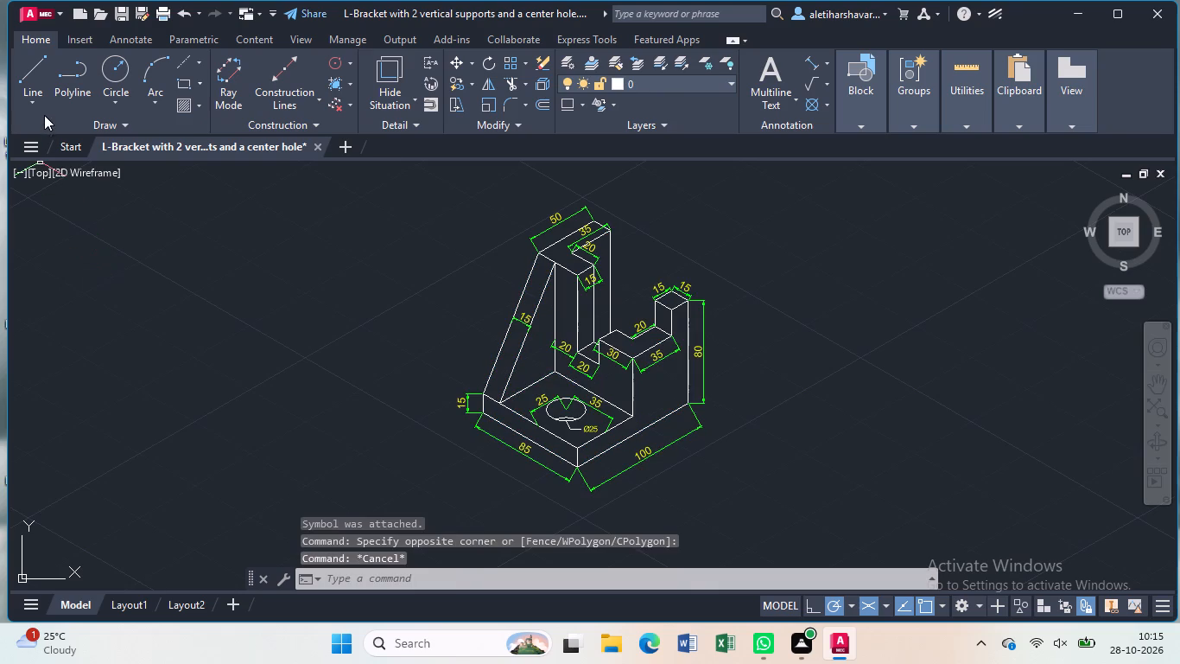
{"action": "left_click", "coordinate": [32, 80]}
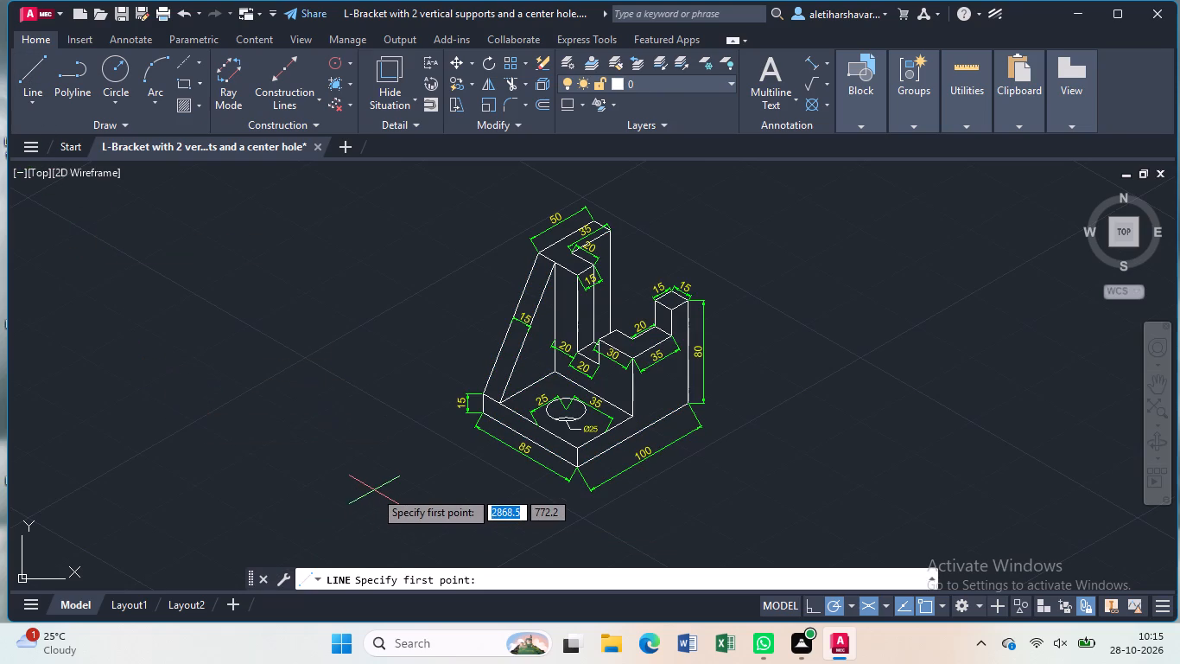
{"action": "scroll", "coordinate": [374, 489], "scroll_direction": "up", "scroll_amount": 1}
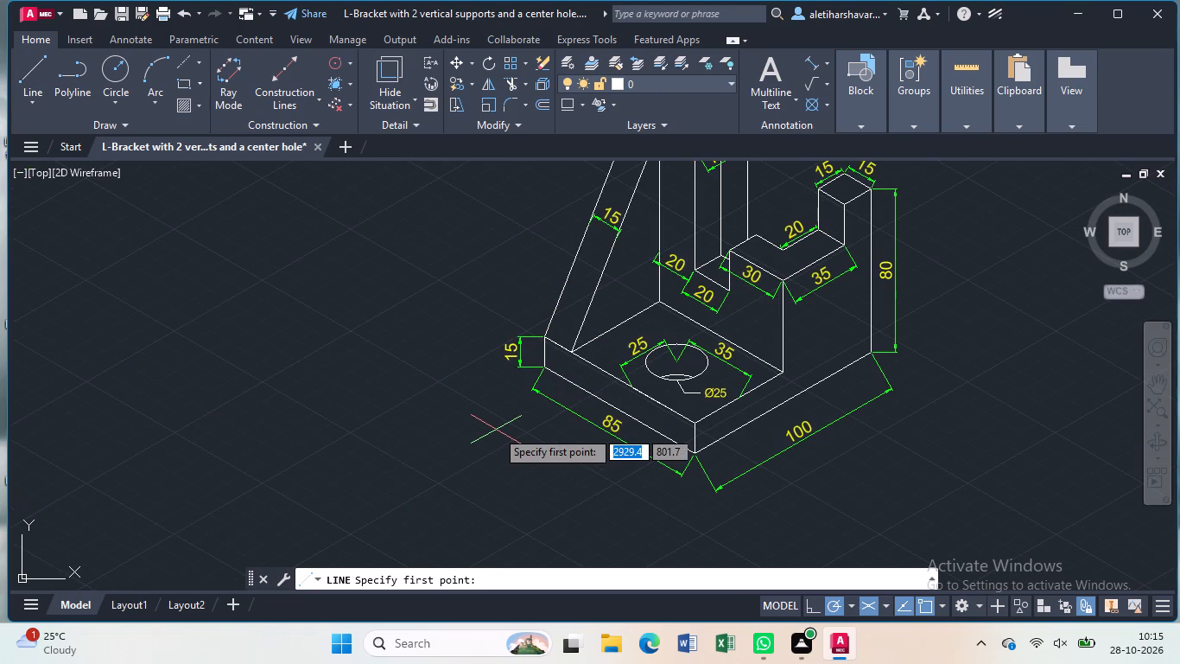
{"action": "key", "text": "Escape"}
Trim the short piece of the base's top edge between the two lower ends of the sloping rib.
{"action": "type", "text": "tr"}
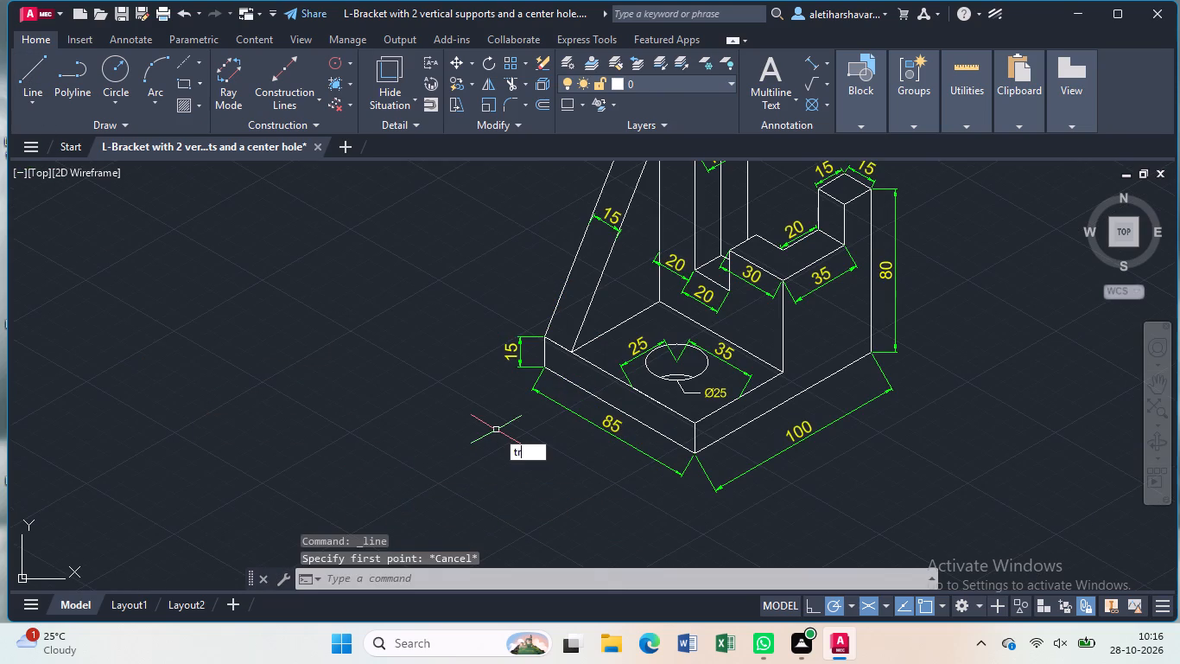
{"action": "key", "text": "Return"}
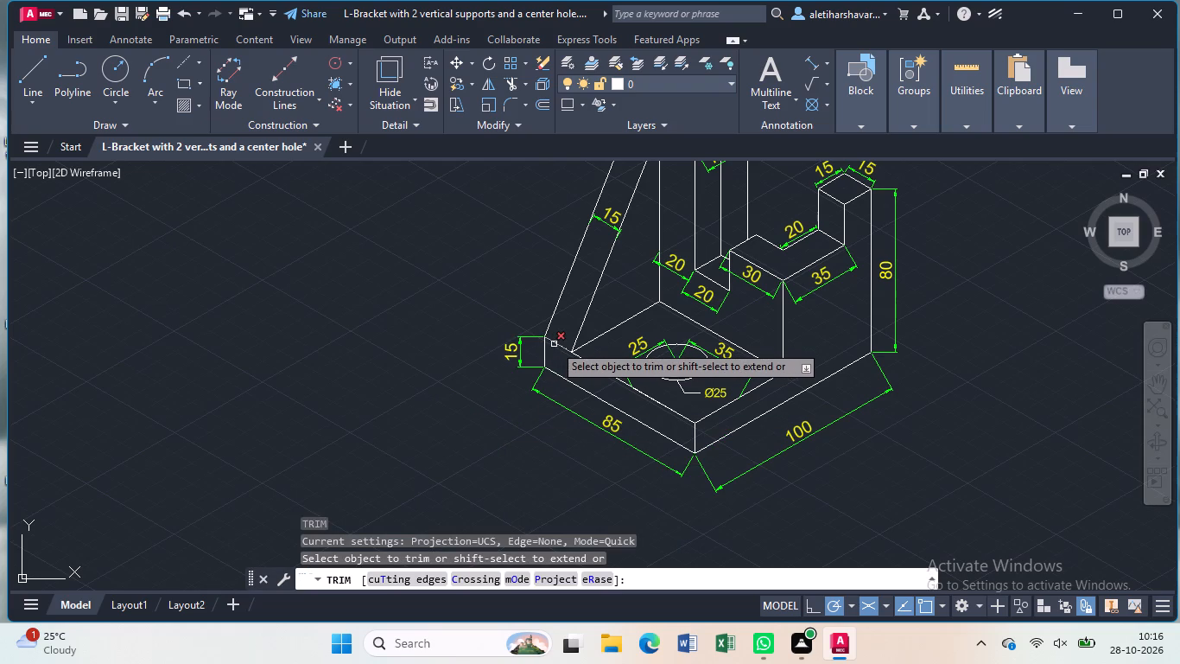
{"action": "left_click", "coordinate": [554, 344]}
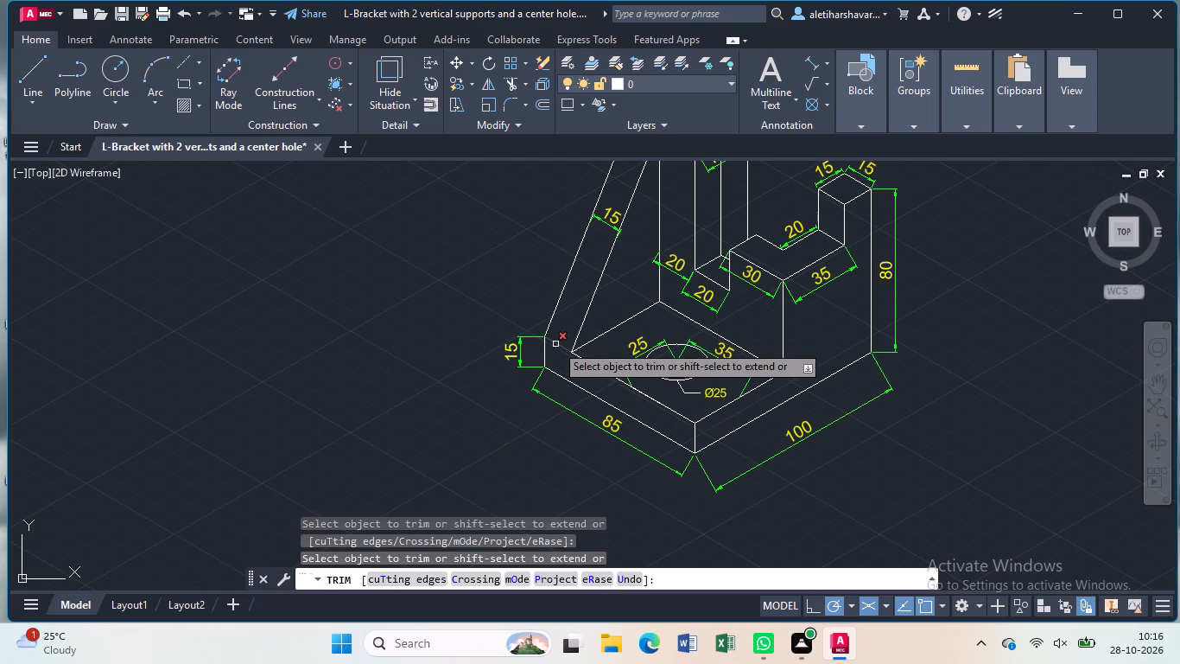
{"action": "left_click", "coordinate": [555, 344]}
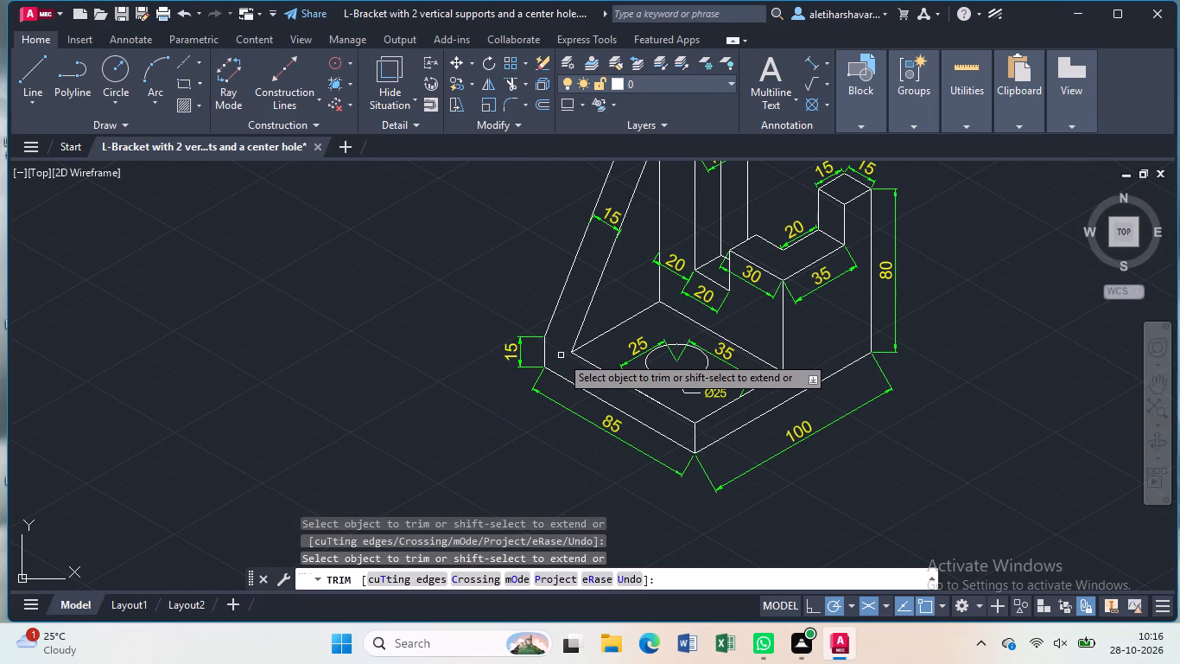
{"action": "key", "text": "Escape"}
Draw a 15-long line joining the two lower ends of the sloping rib along the base's top edge.
{"action": "key", "text": "l"}
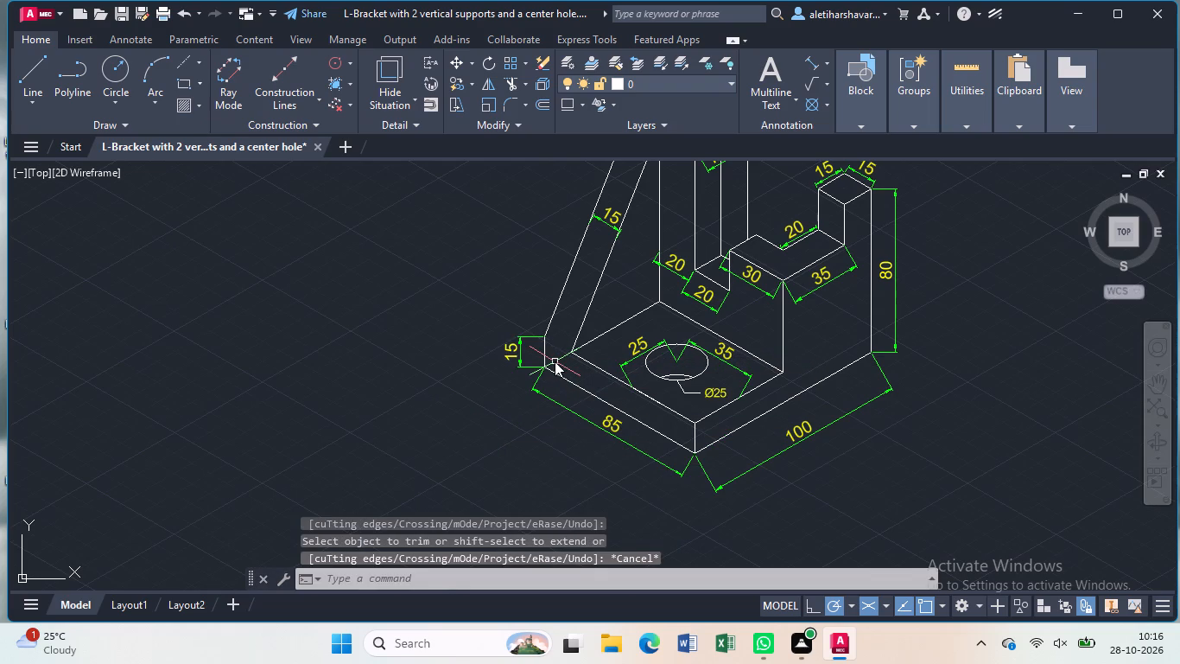
{"action": "key", "text": "Return"}
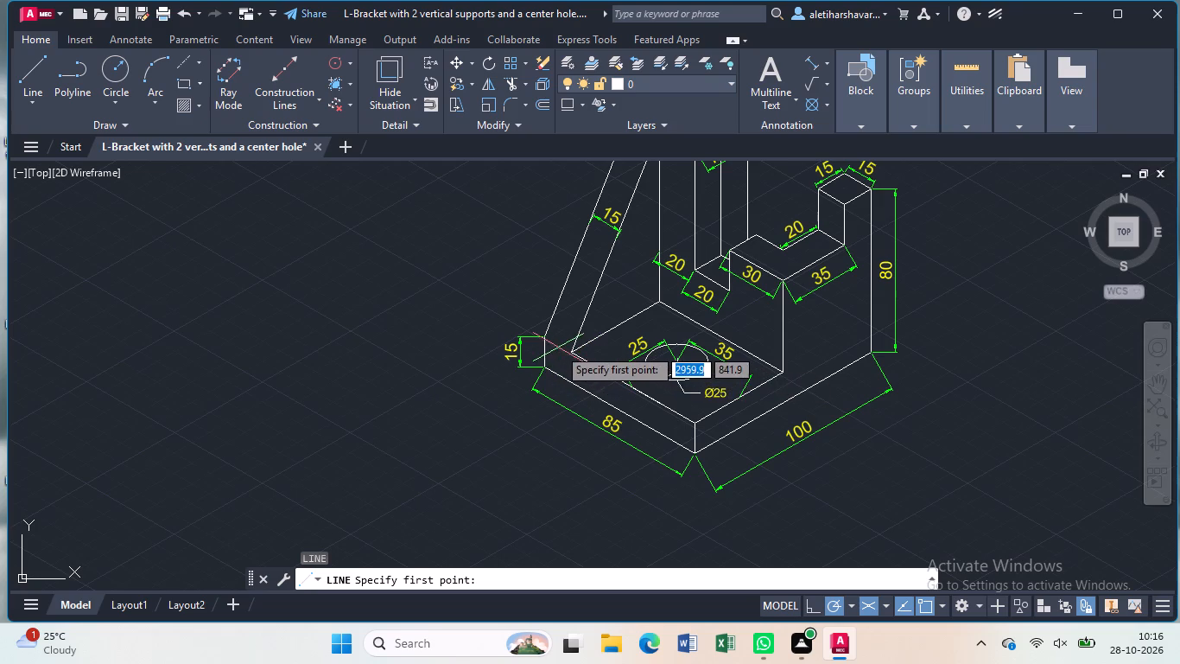
{"action": "left_click", "coordinate": [543, 337]}
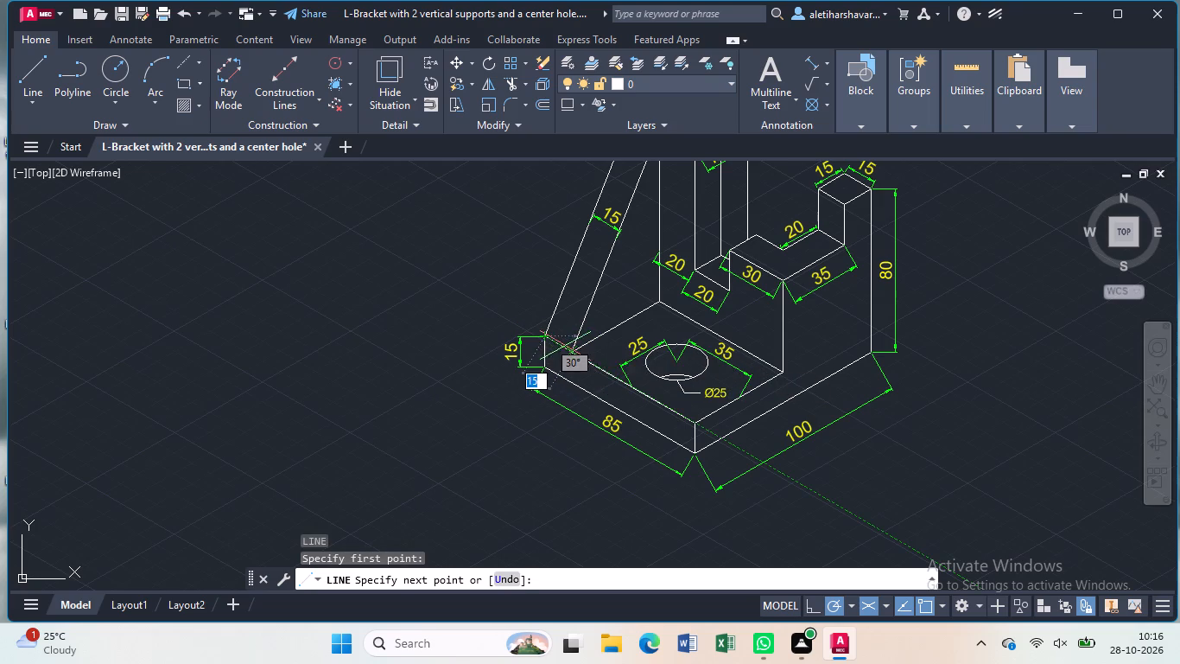
{"action": "left_click", "coordinate": [568, 349]}
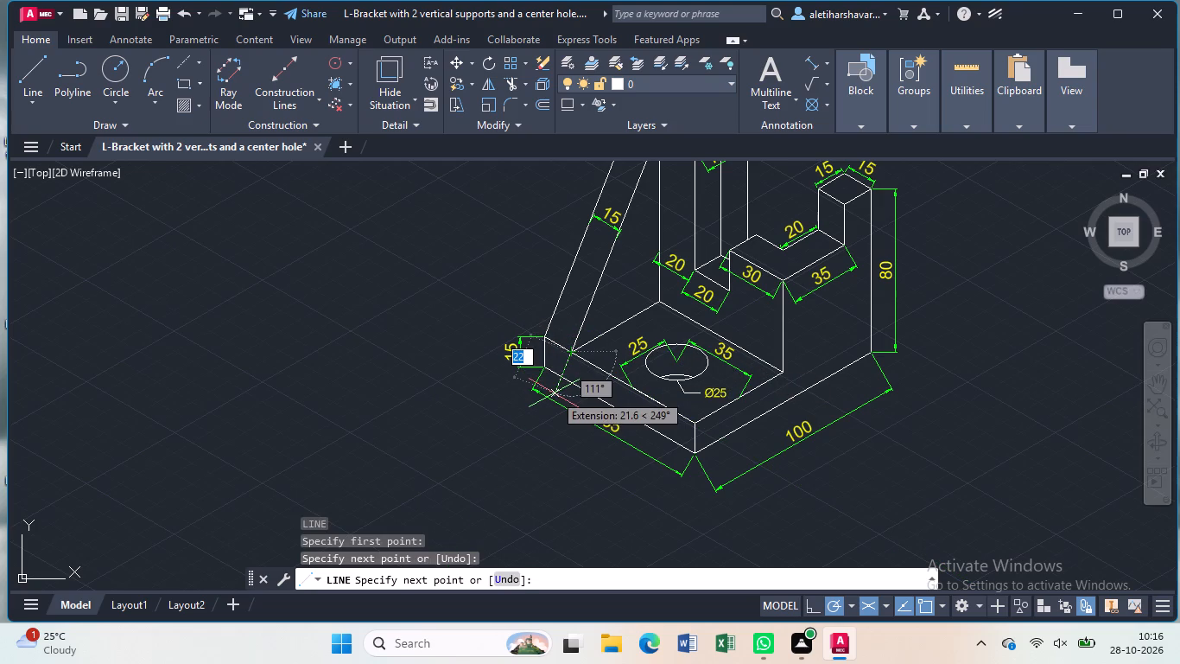
{"action": "key", "text": "Escape"}
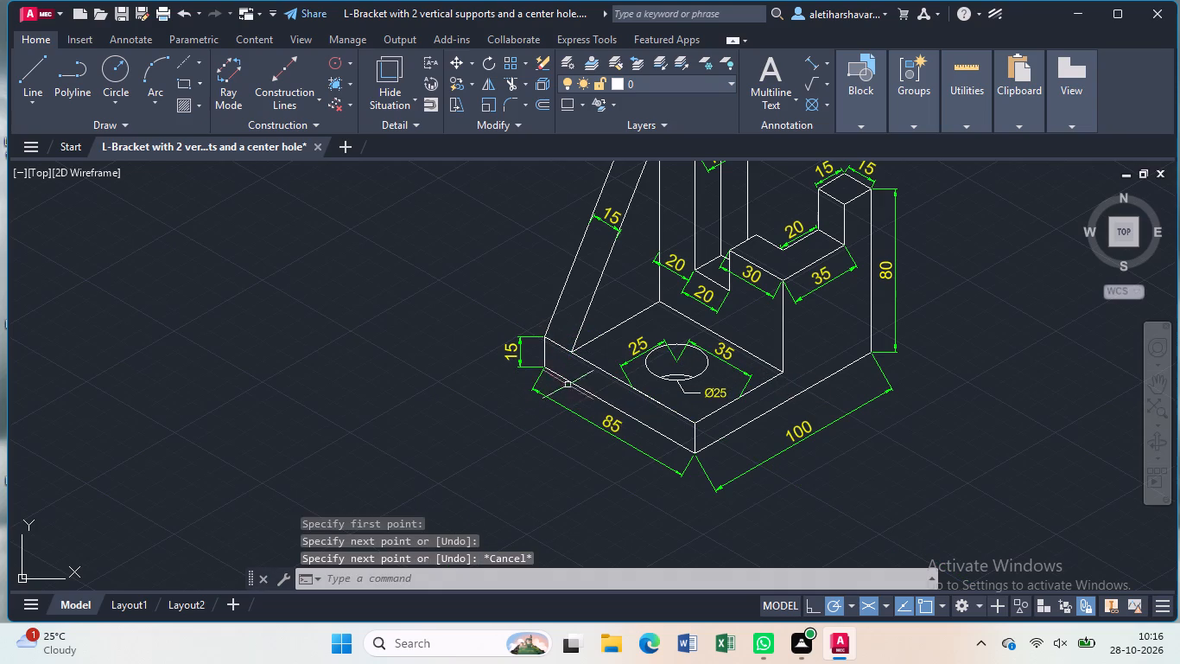
Set the current linetype to AM_ISO08W050x2 in the object properties, with nothing selected.
{"action": "scroll", "coordinate": [633, 355], "scroll_direction": "up", "scroll_amount": 1}
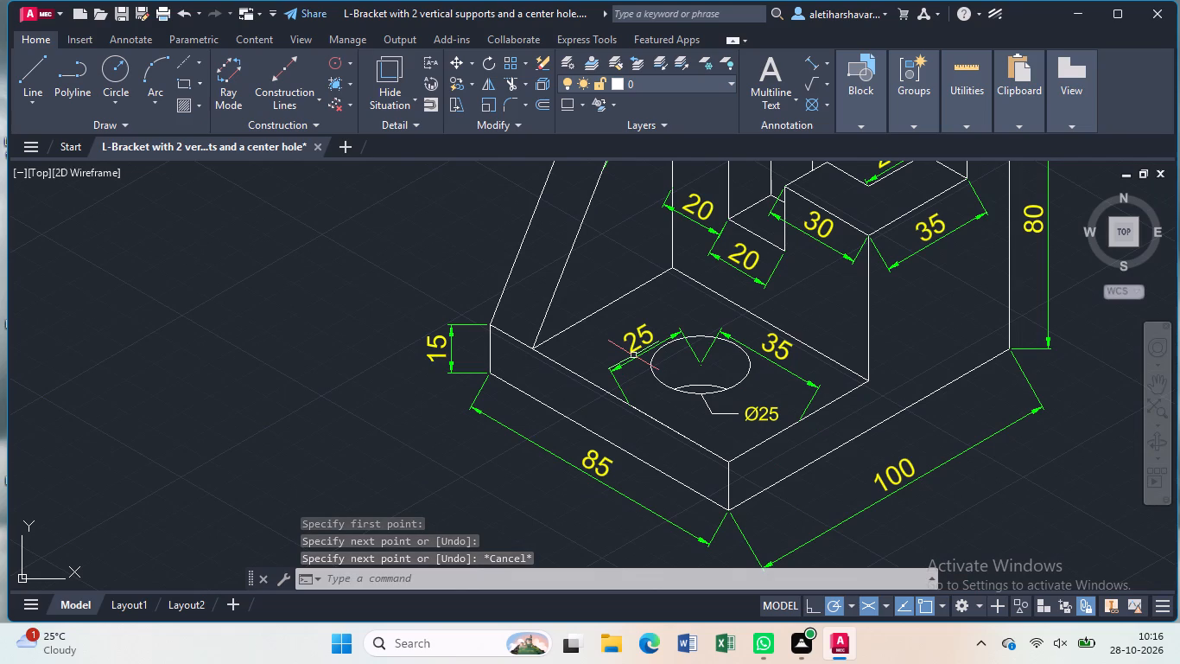
{"action": "middle_click_drag", "start_coordinate": [631, 360], "coordinate": [623, 376]}
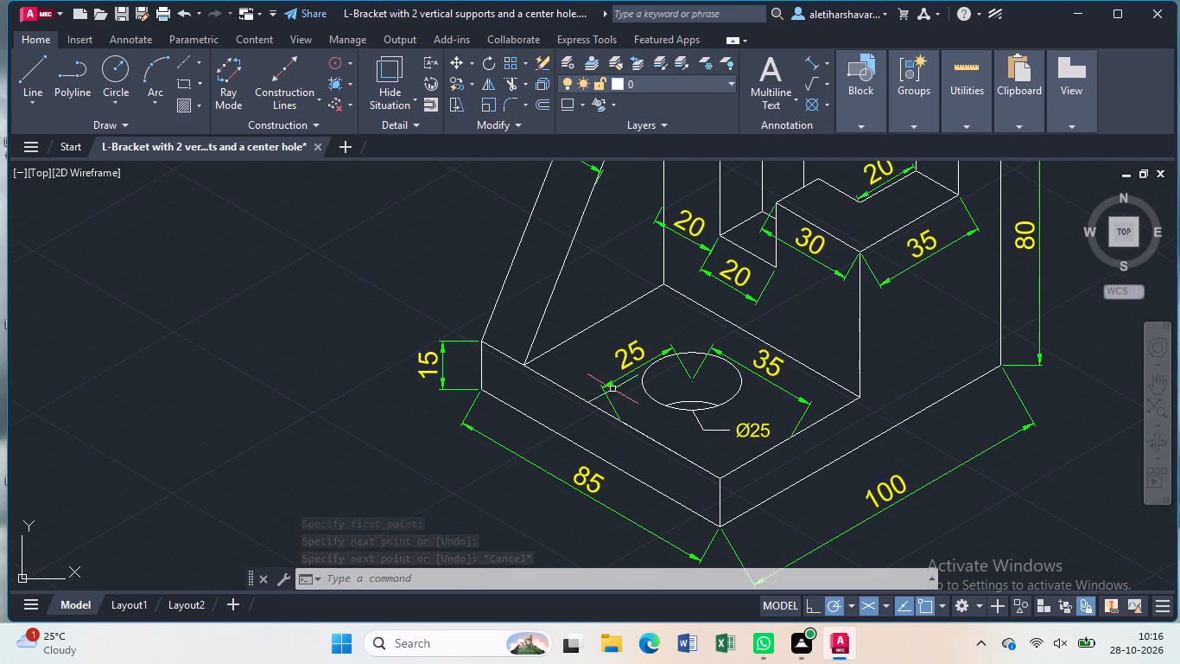
{"action": "key", "text": "Escape"}
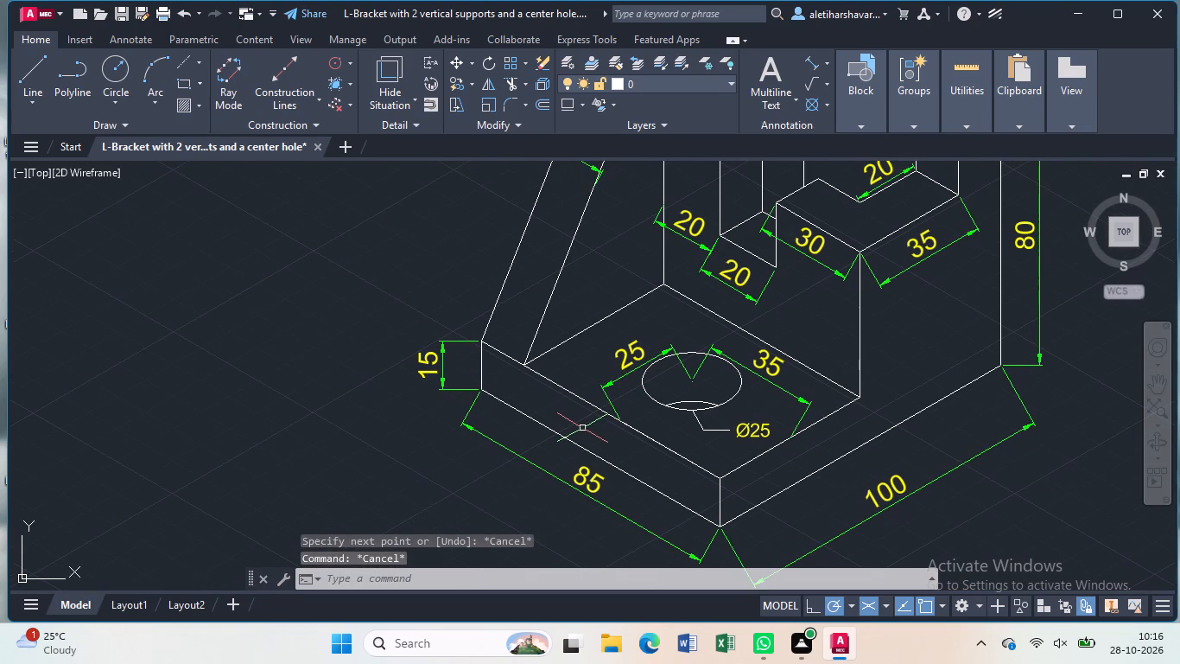
{"action": "key", "text": "ctrl+1"}
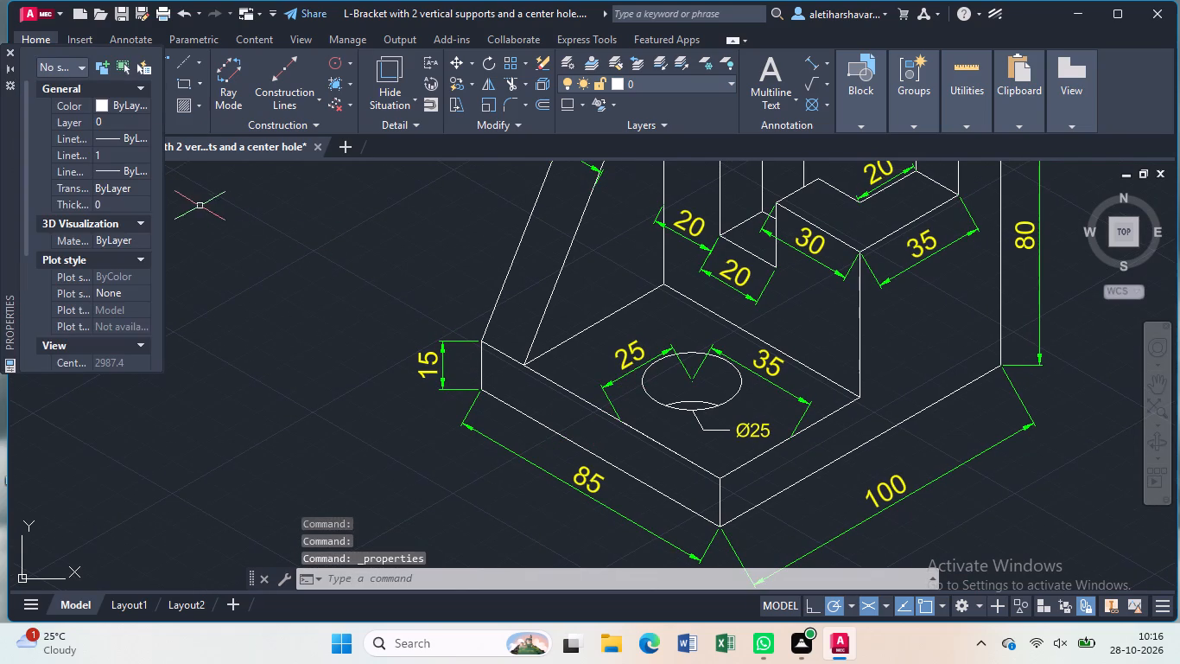
{"action": "left_click", "coordinate": [141, 132]}
{"action": "left_click", "coordinate": [141, 132]}
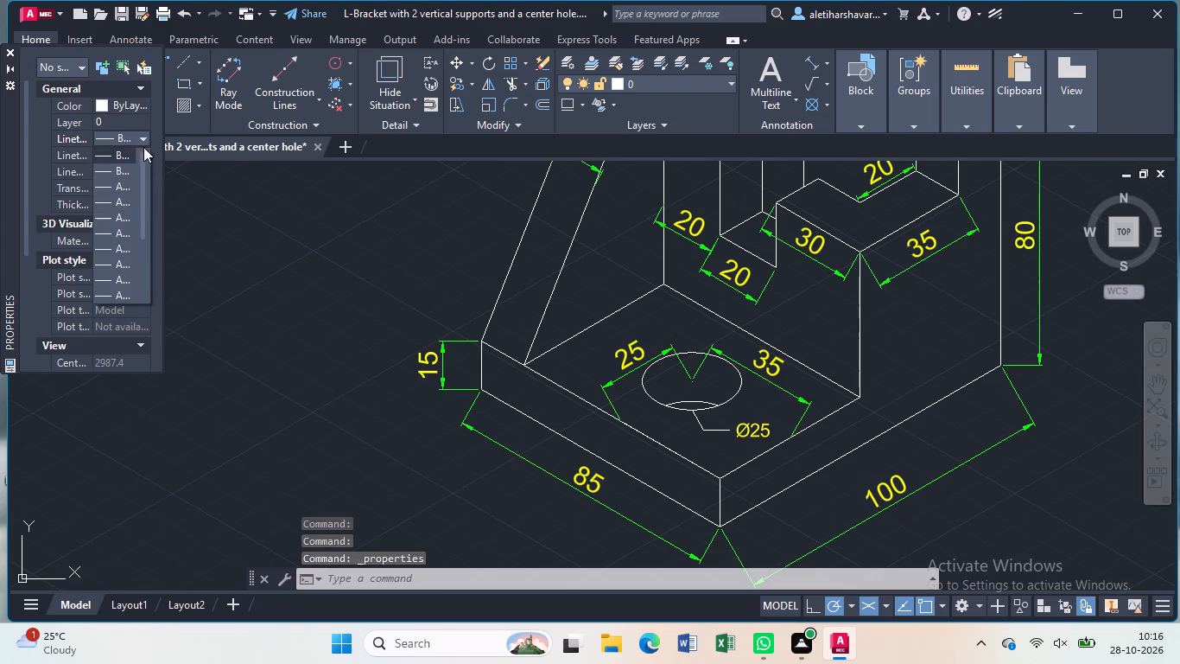
{"action": "left_click", "coordinate": [121, 278]}
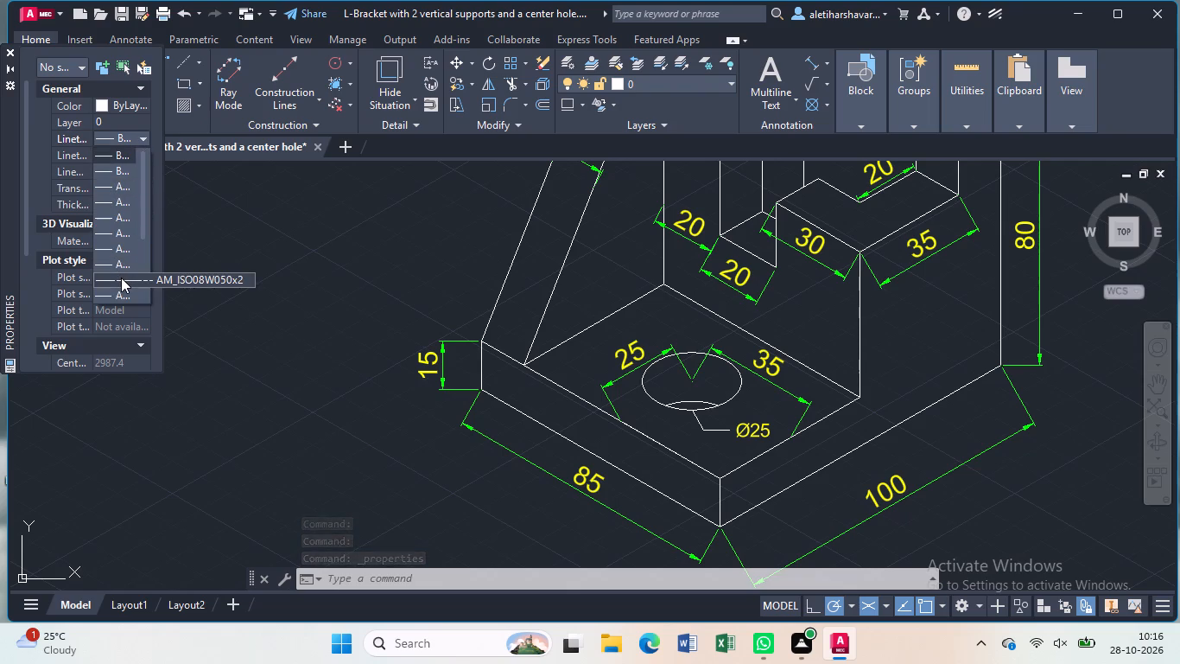
Draw a centre line about 40 long at 30° through the base hole's centre, extending past both sides of the hole.
{"action": "key", "text": "l"}
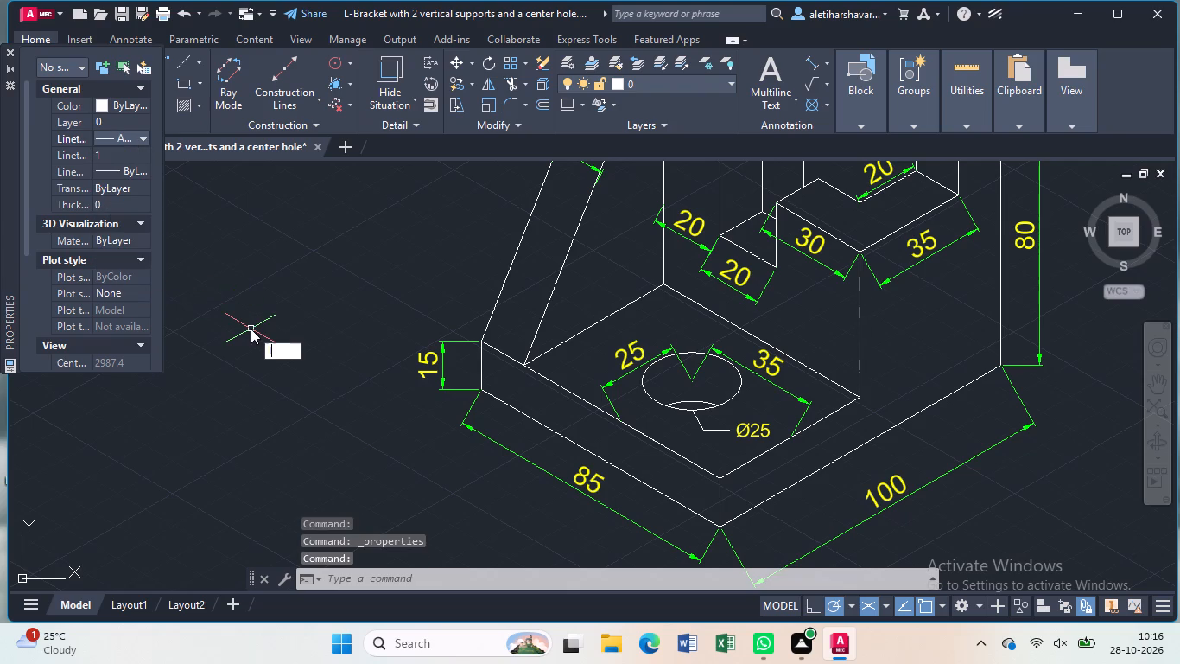
{"action": "key", "text": "Return"}
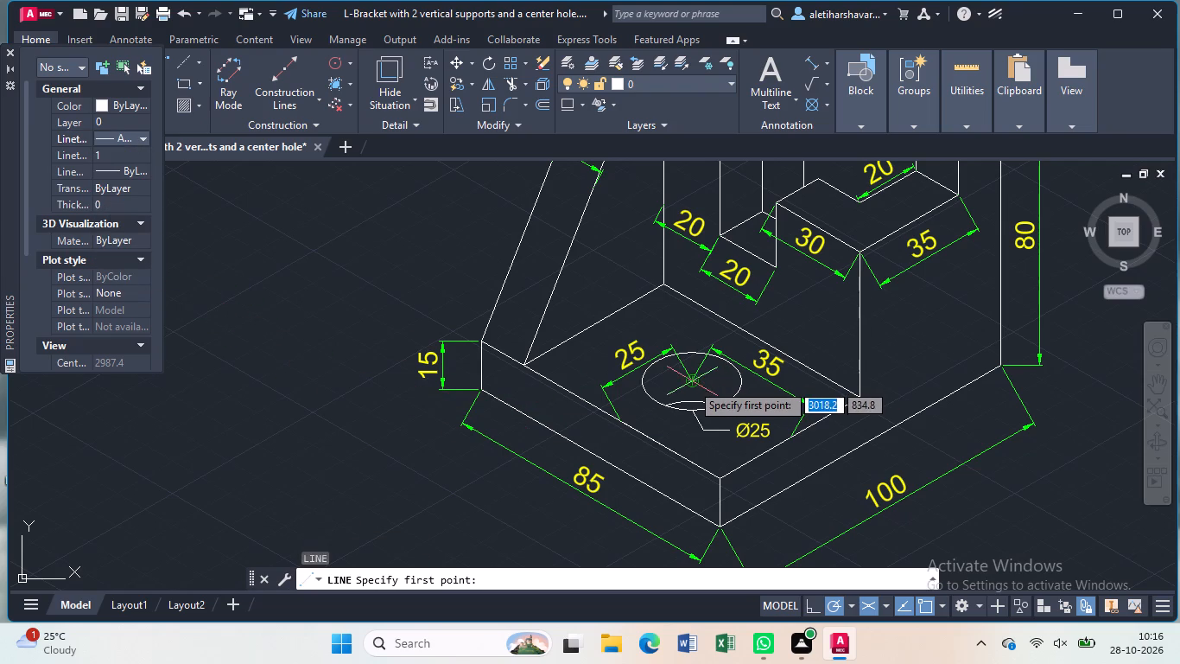
{"action": "left_click", "coordinate": [746, 346]}
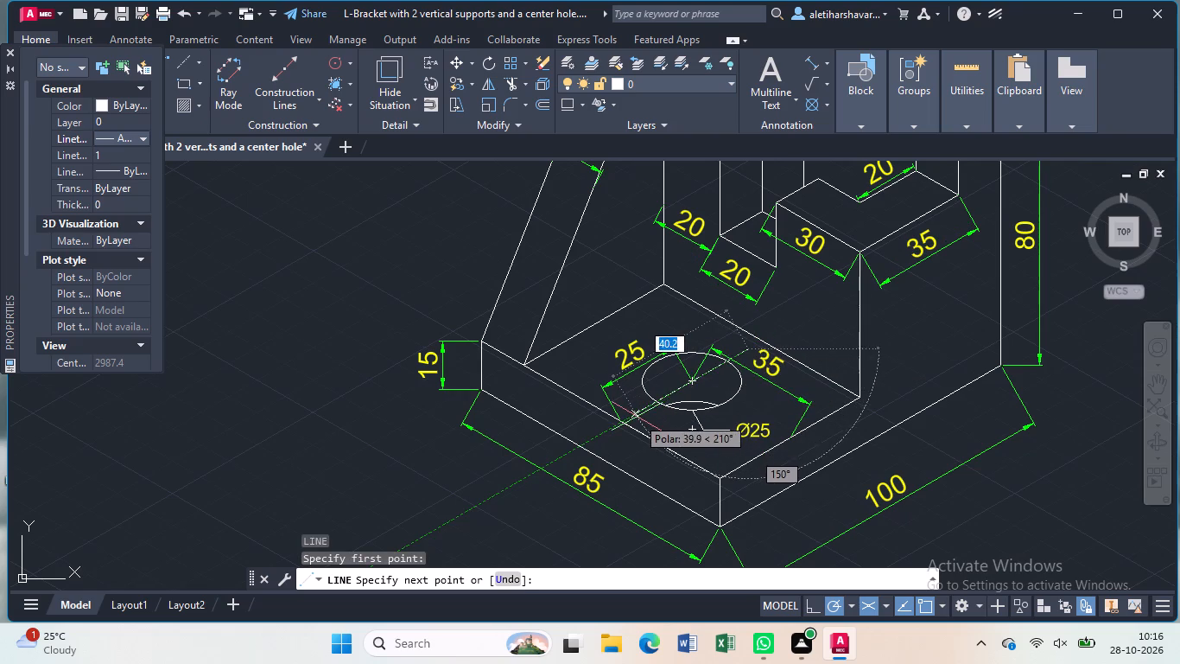
{"action": "left_click", "coordinate": [635, 418]}
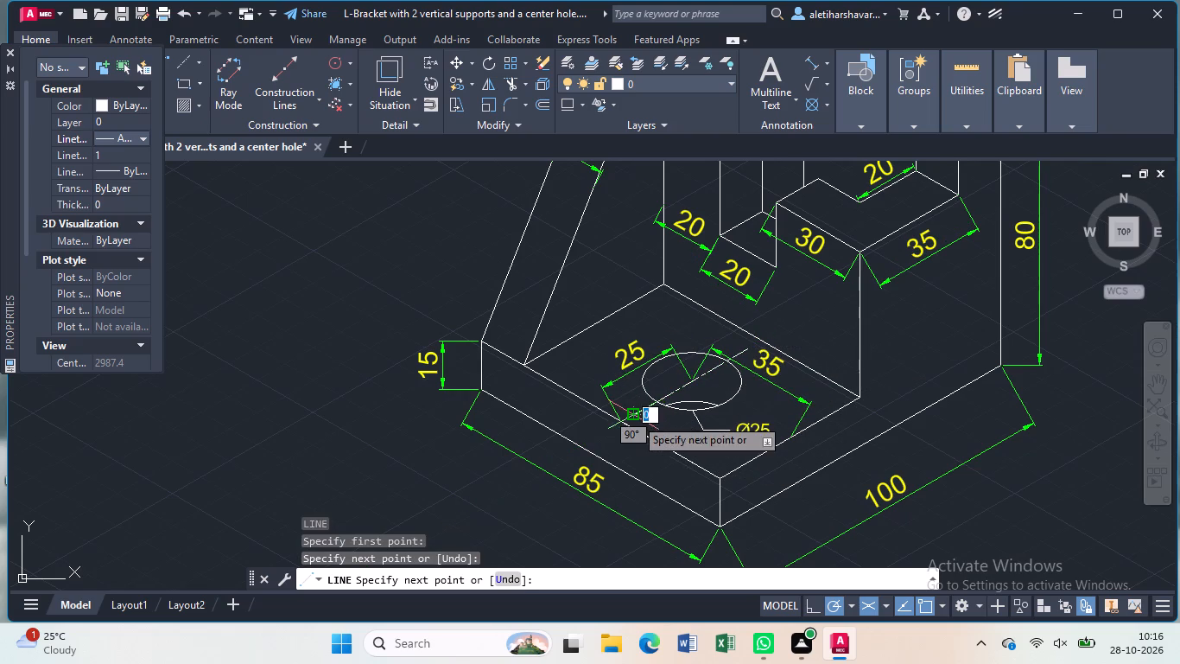
Draw a second centre line about 40 long at 150° through the base hole's centre, extending past both sides of the hole.
{"action": "key", "text": "Escape"}
{"action": "key", "text": "l"}
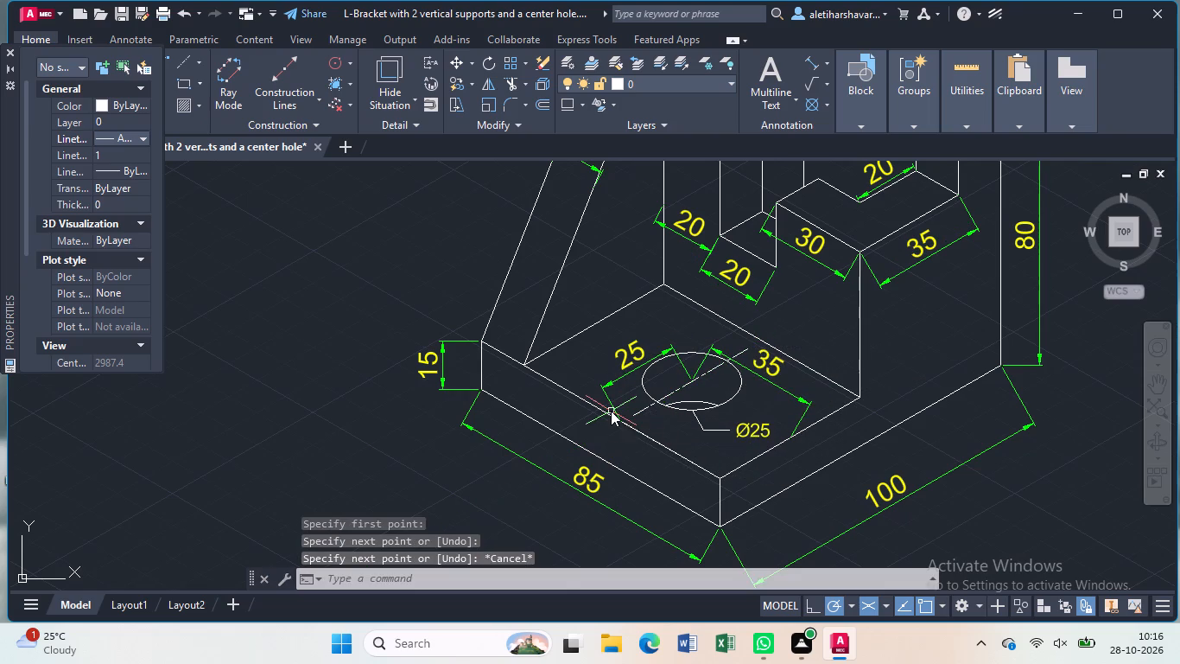
{"action": "key", "text": "Return"}
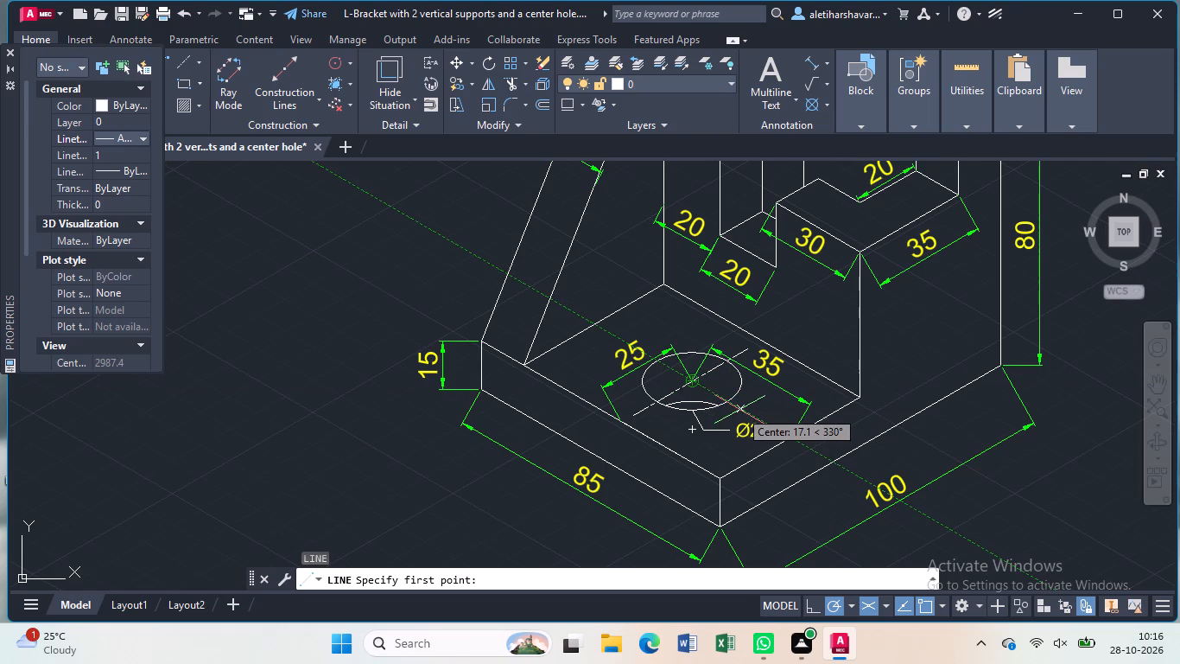
{"action": "left_click", "coordinate": [744, 412]}
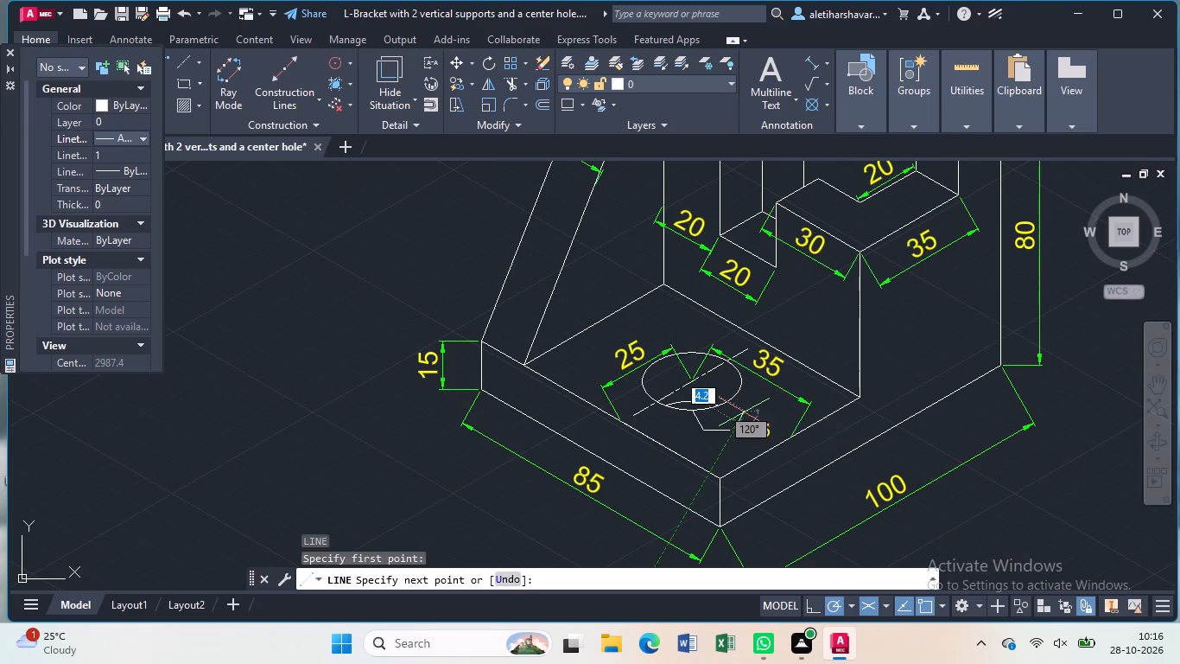
{"action": "left_click", "coordinate": [632, 347]}
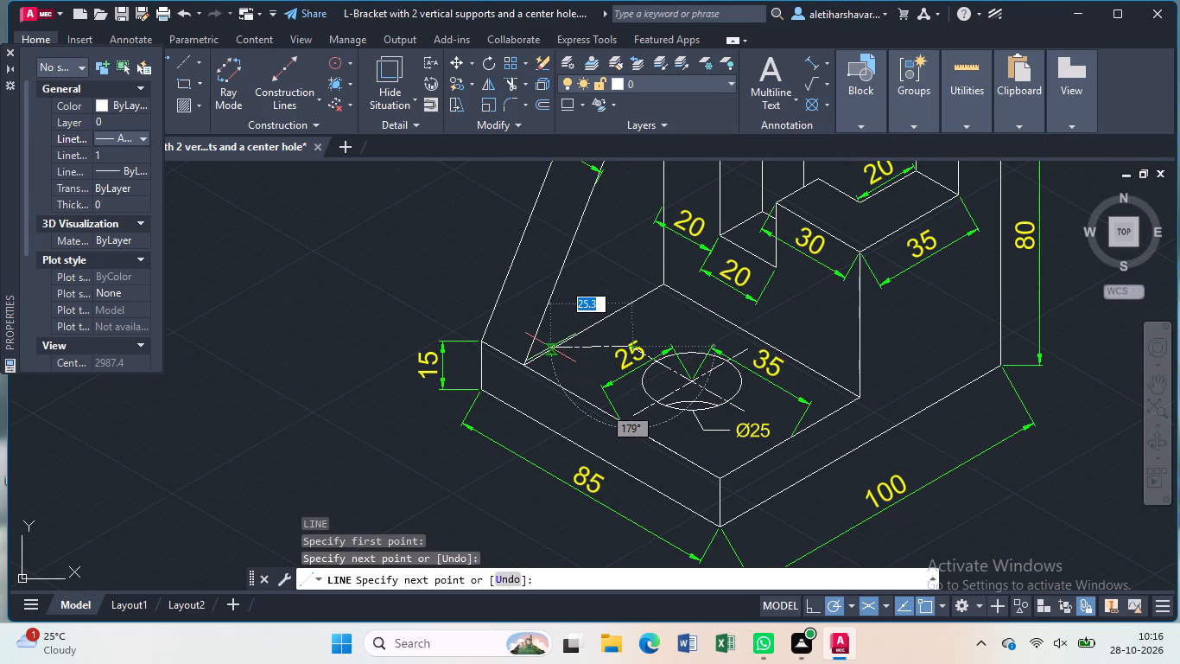
{"action": "key", "text": "Escape"}
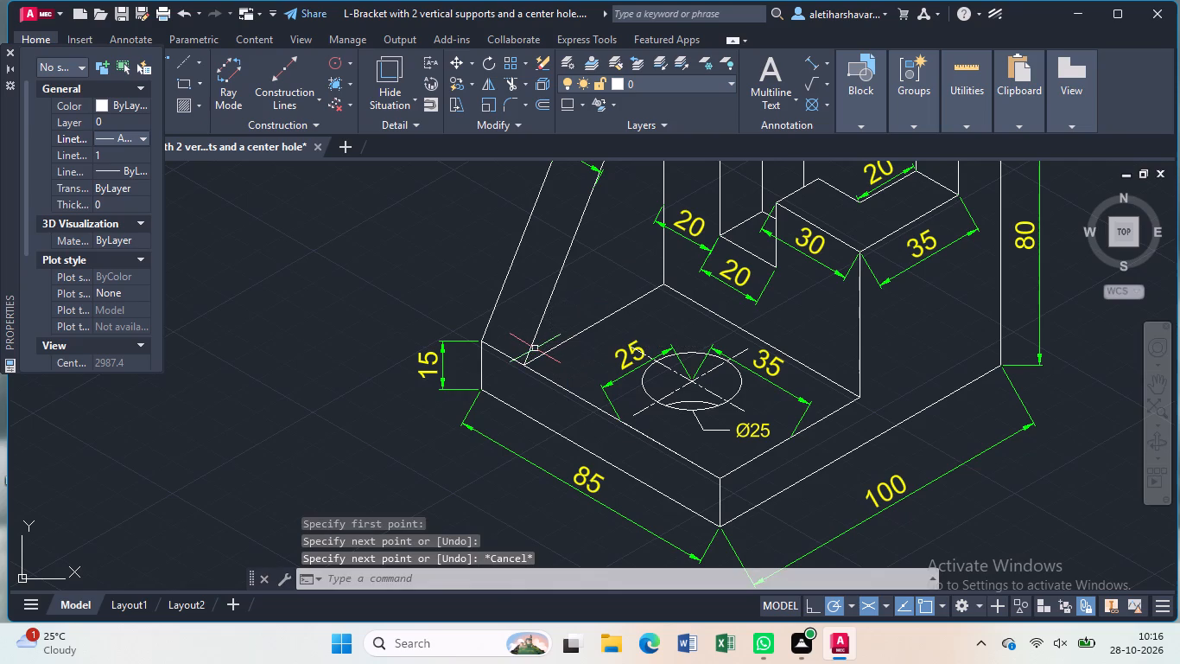
Set the current linetype back to ByLayer with nothing selected, and close the object properties.
{"action": "scroll", "coordinate": [568, 385], "scroll_direction": "down", "scroll_amount": 1}
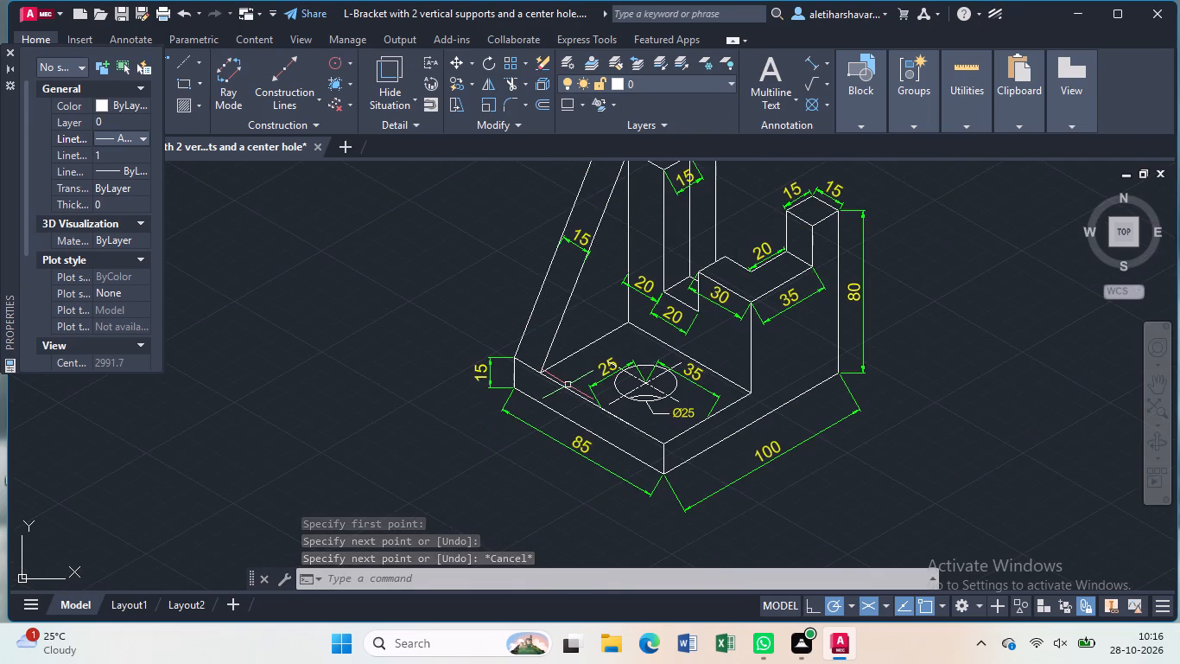
{"action": "scroll", "coordinate": [568, 385], "scroll_direction": "down", "scroll_amount": 1}
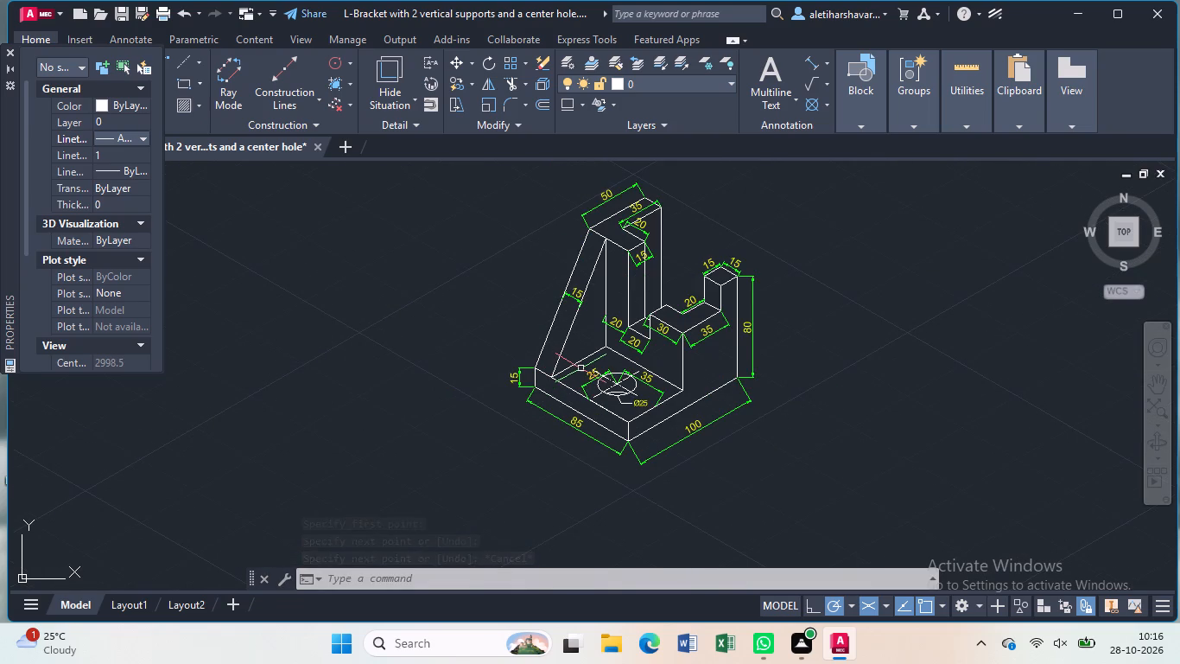
{"action": "scroll", "coordinate": [580, 368], "scroll_direction": "up", "scroll_amount": 1}
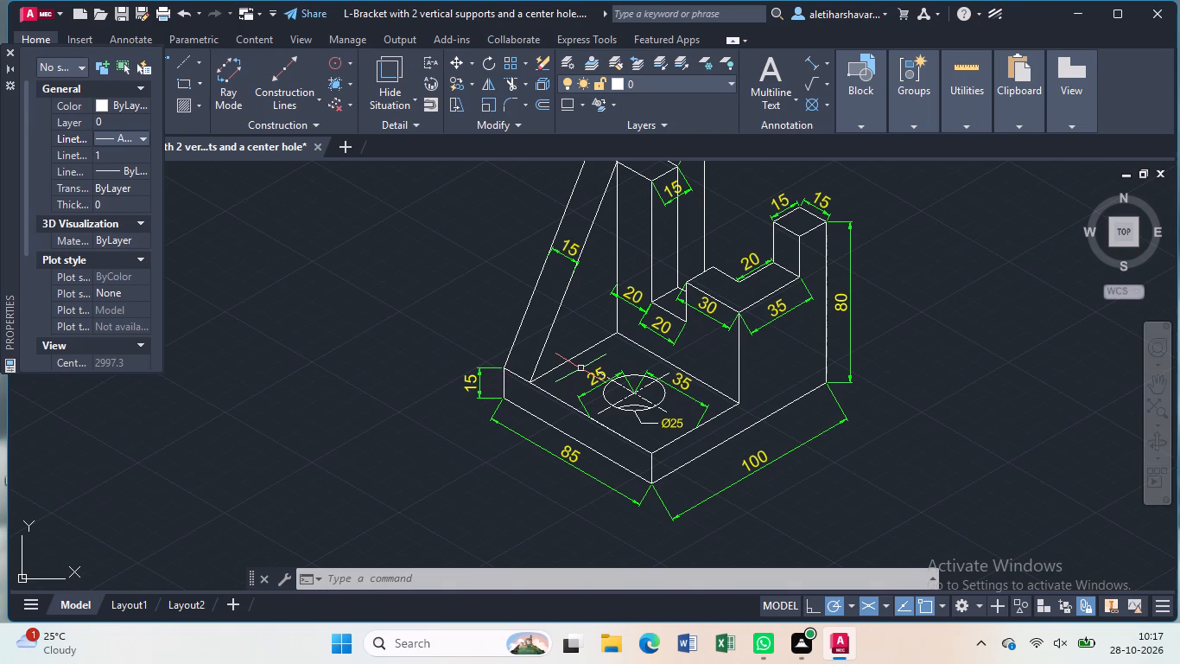
{"action": "key", "text": "Escape"}
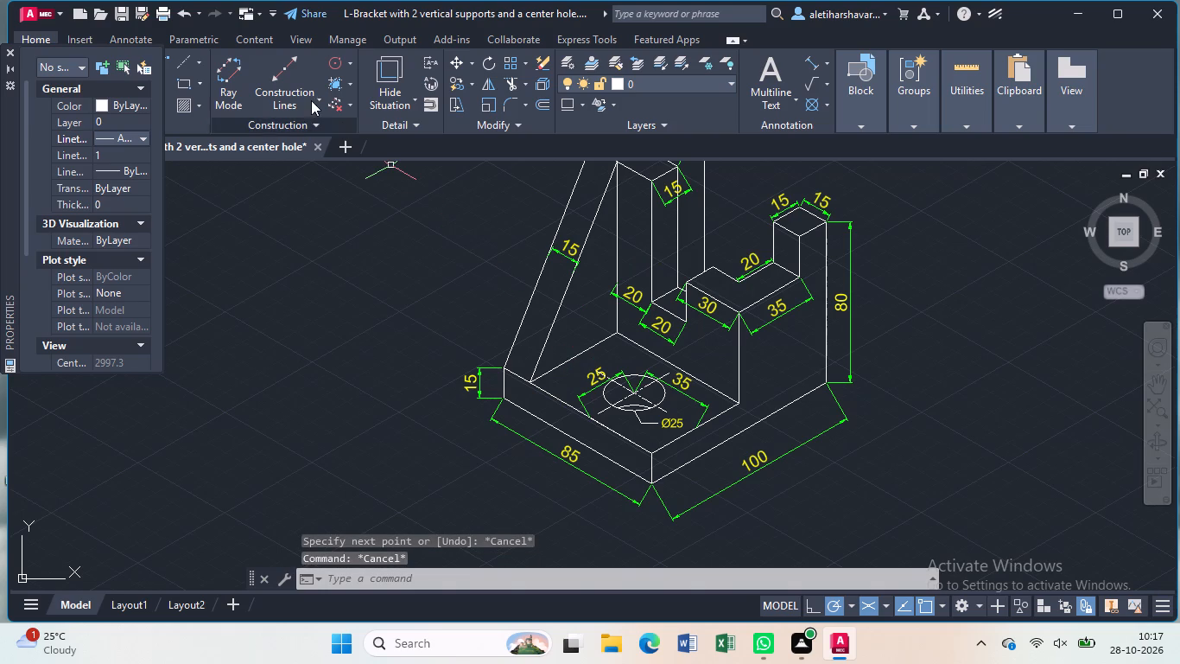
{"action": "left_click", "coordinate": [145, 133]}
{"action": "scroll", "coordinate": [136, 173], "scroll_direction": "up", "scroll_amount": 3}
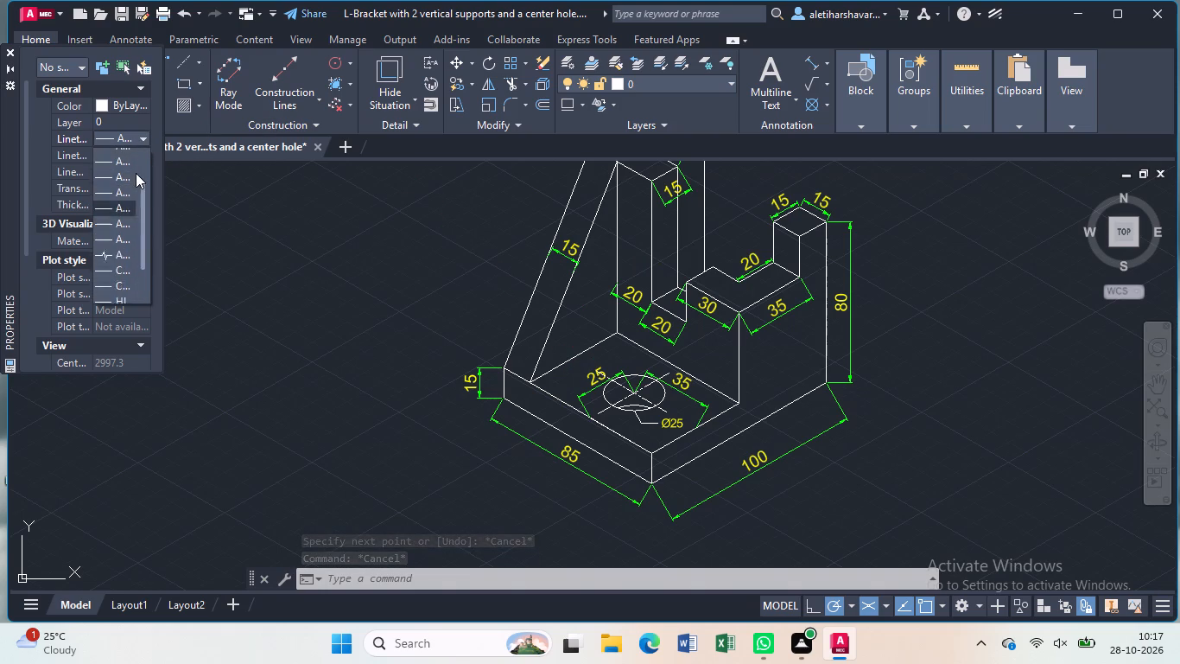
{"action": "scroll", "coordinate": [136, 173], "scroll_direction": "up", "scroll_amount": 4}
{"action": "left_click", "coordinate": [130, 159]}
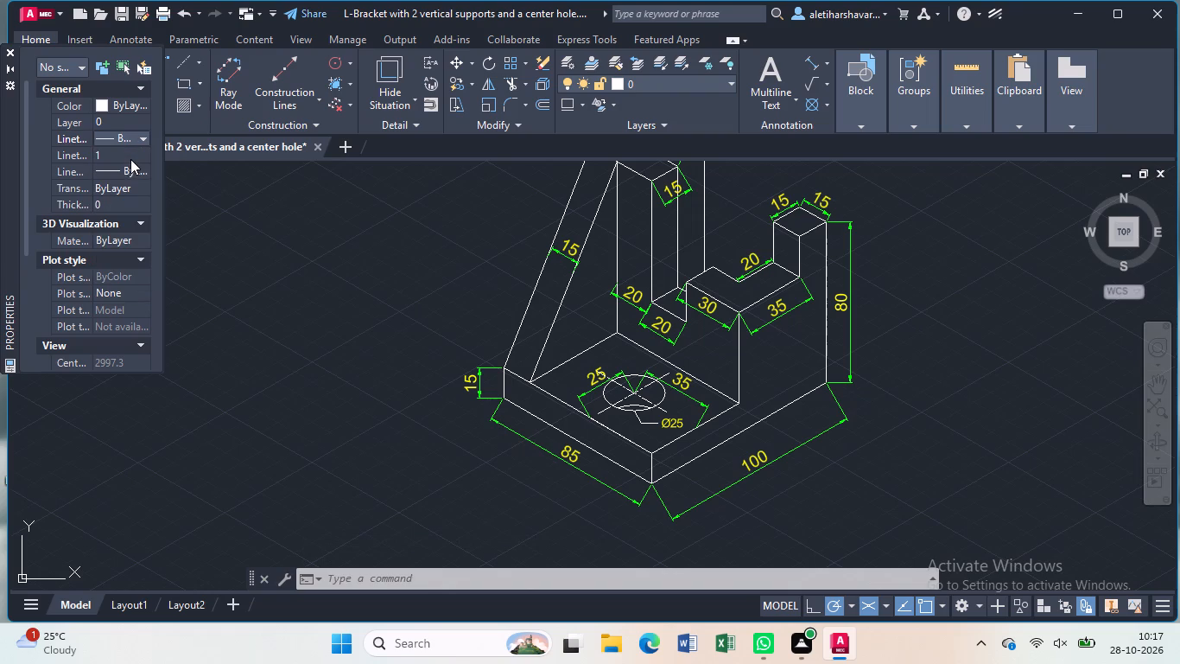
{"action": "left_click", "coordinate": [10, 52]}
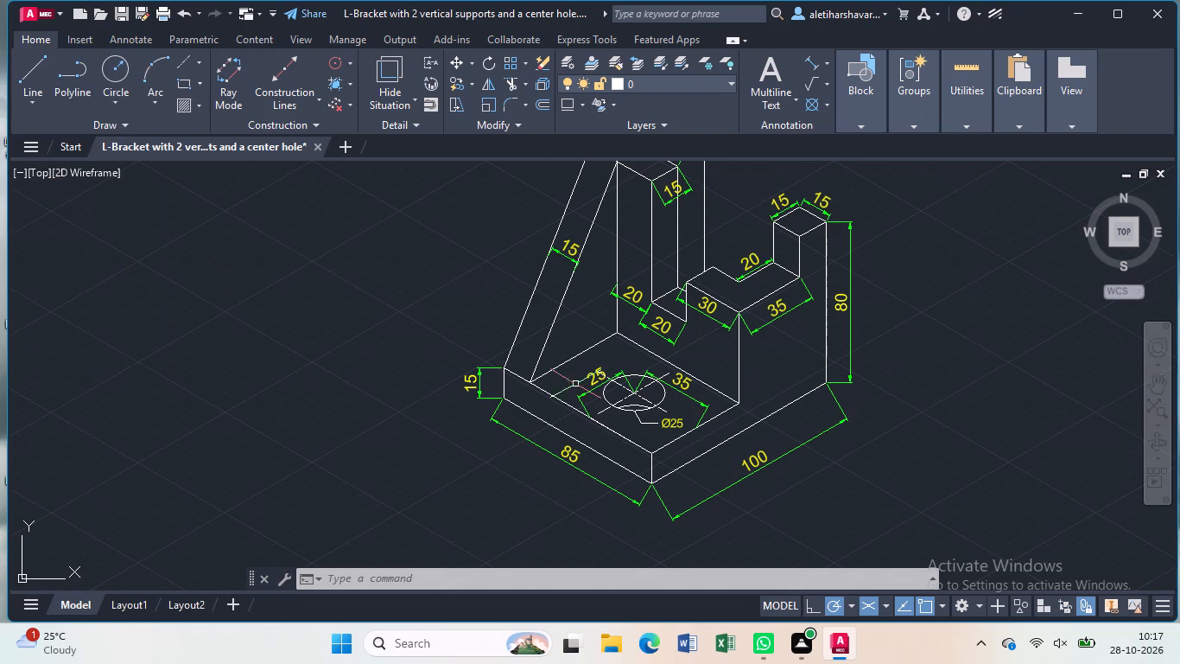
Start a plot of the drawing with landscape orientation, a centred plot and the DWG To PDF.pc3 plotter.
{"action": "scroll", "coordinate": [807, 402], "scroll_direction": "down", "scroll_amount": 1}
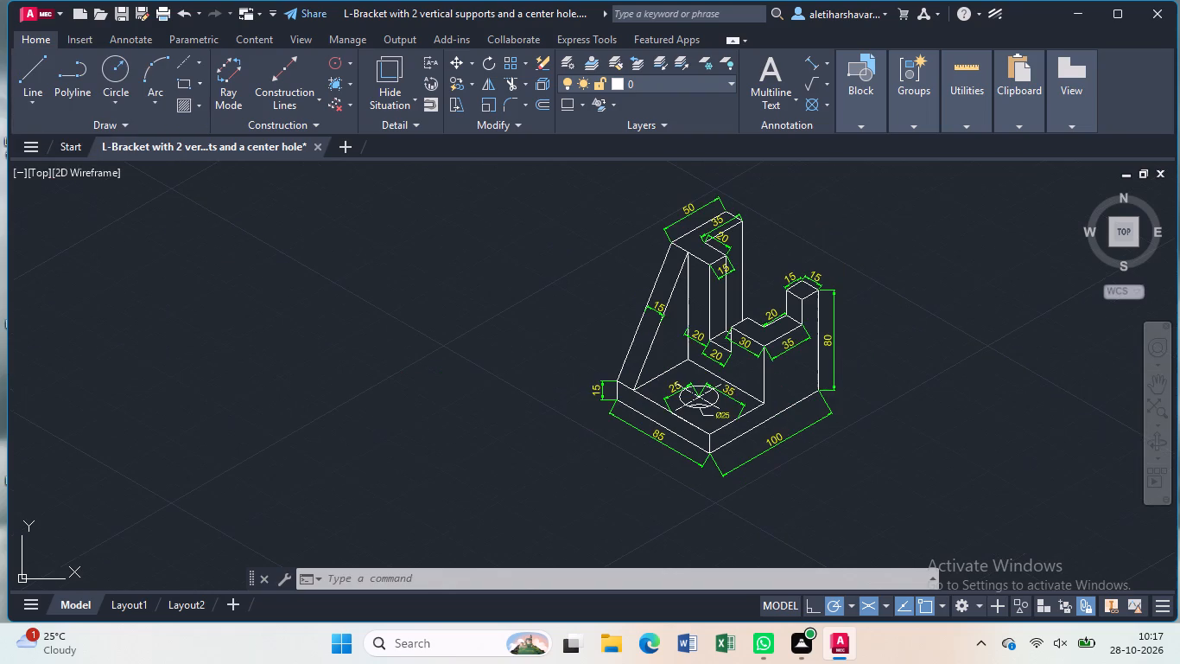
{"action": "middle_click_drag", "start_coordinate": [807, 402], "coordinate": [731, 420]}
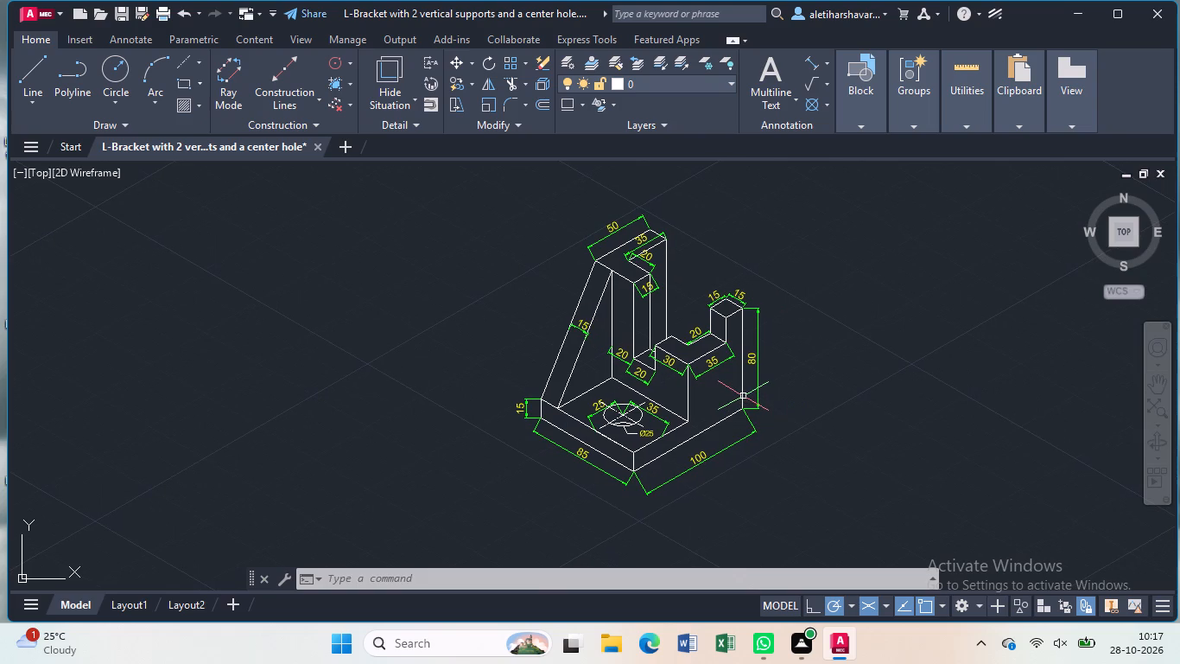
{"action": "type", "text": "pl"}
{"action": "left_click", "coordinate": [776, 446]}
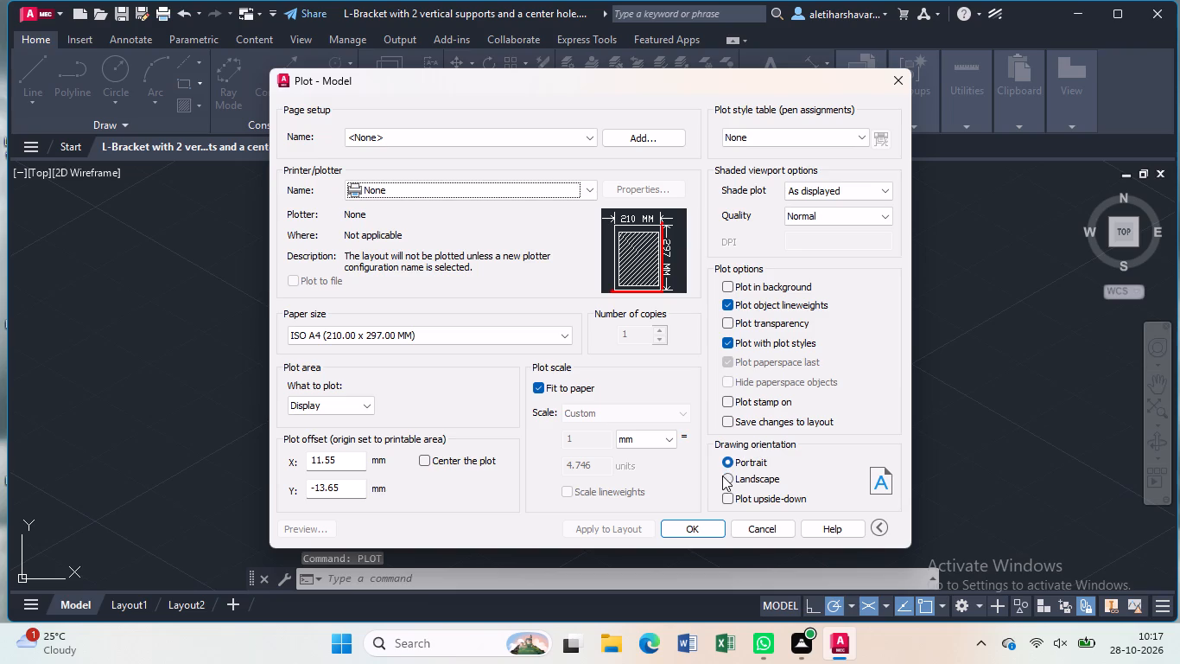
{"action": "left_click", "coordinate": [729, 475]}
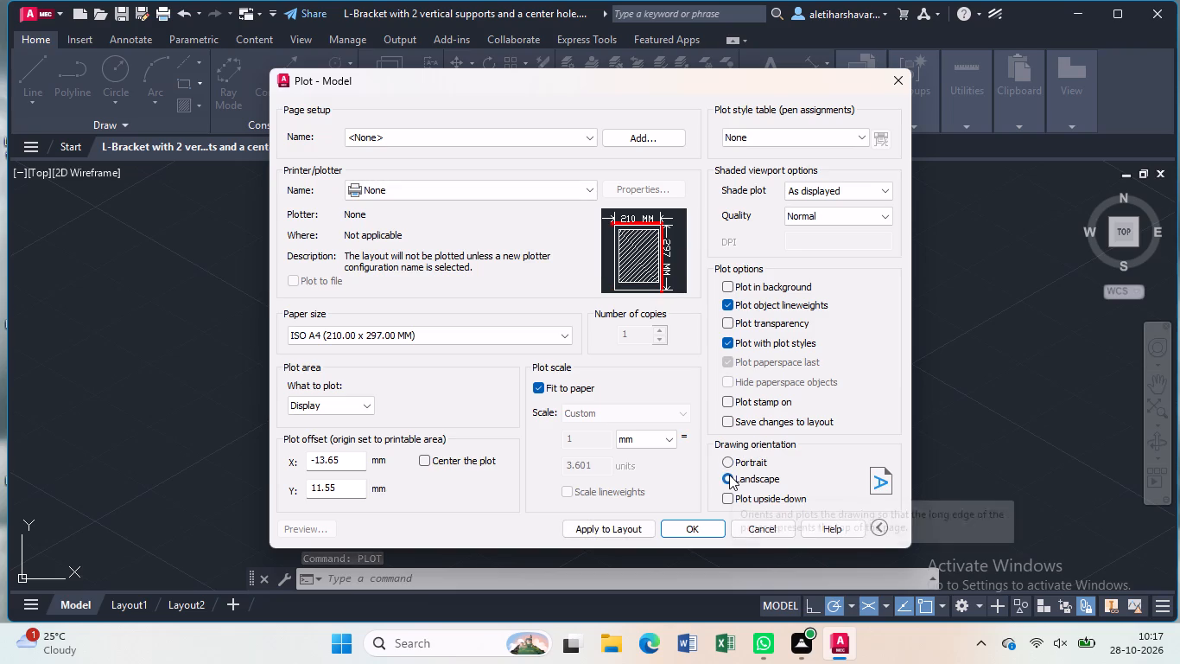
{"action": "left_click", "coordinate": [423, 458]}
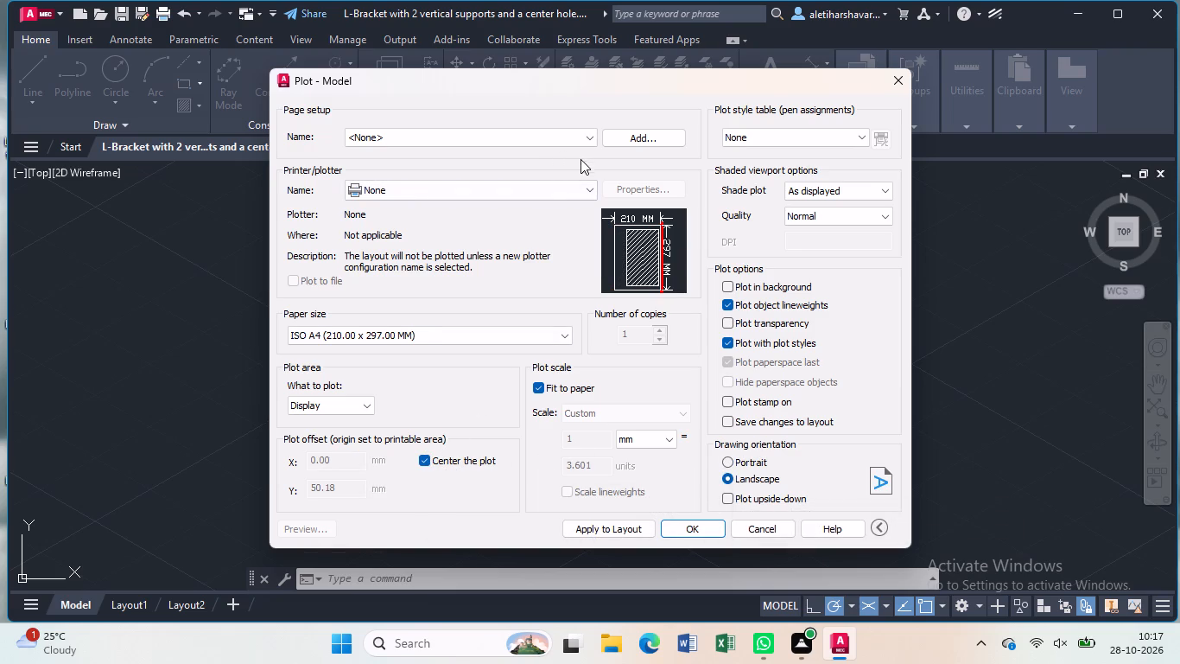
{"action": "left_click", "coordinate": [590, 187]}
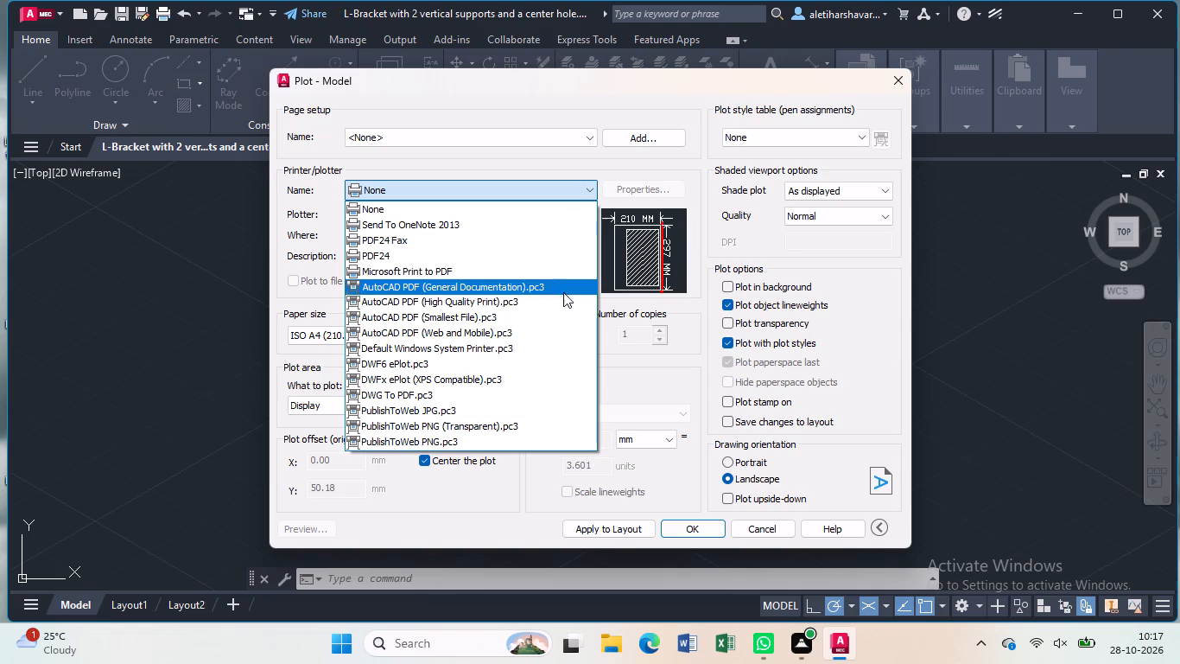
{"action": "left_click", "coordinate": [582, 390]}
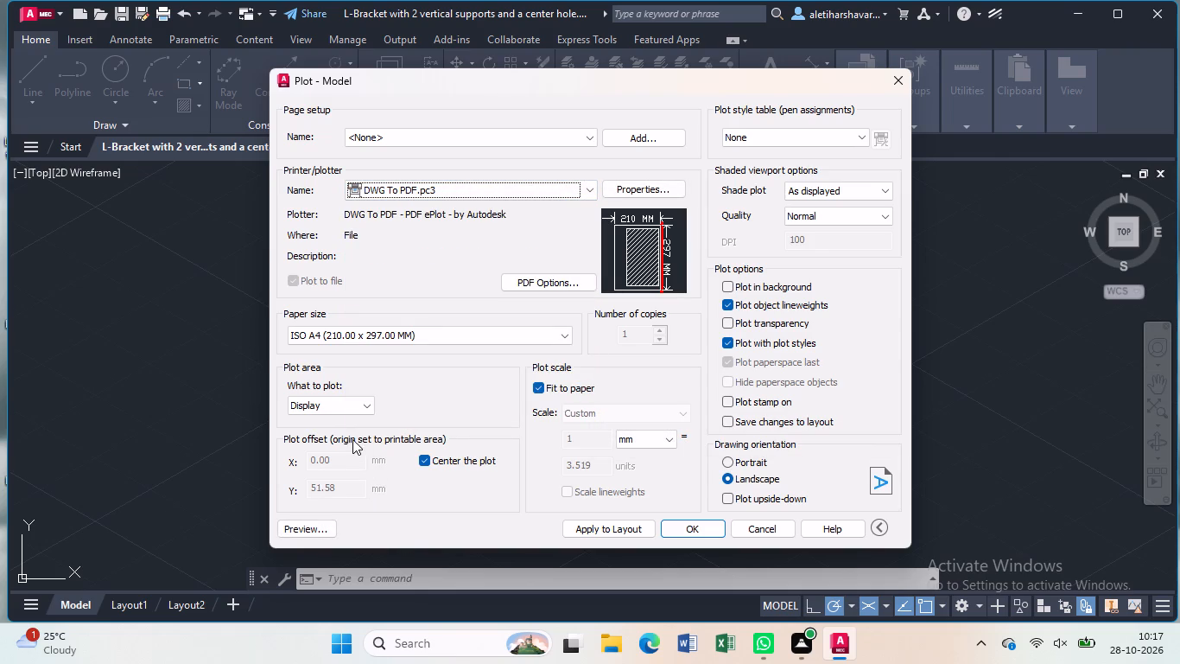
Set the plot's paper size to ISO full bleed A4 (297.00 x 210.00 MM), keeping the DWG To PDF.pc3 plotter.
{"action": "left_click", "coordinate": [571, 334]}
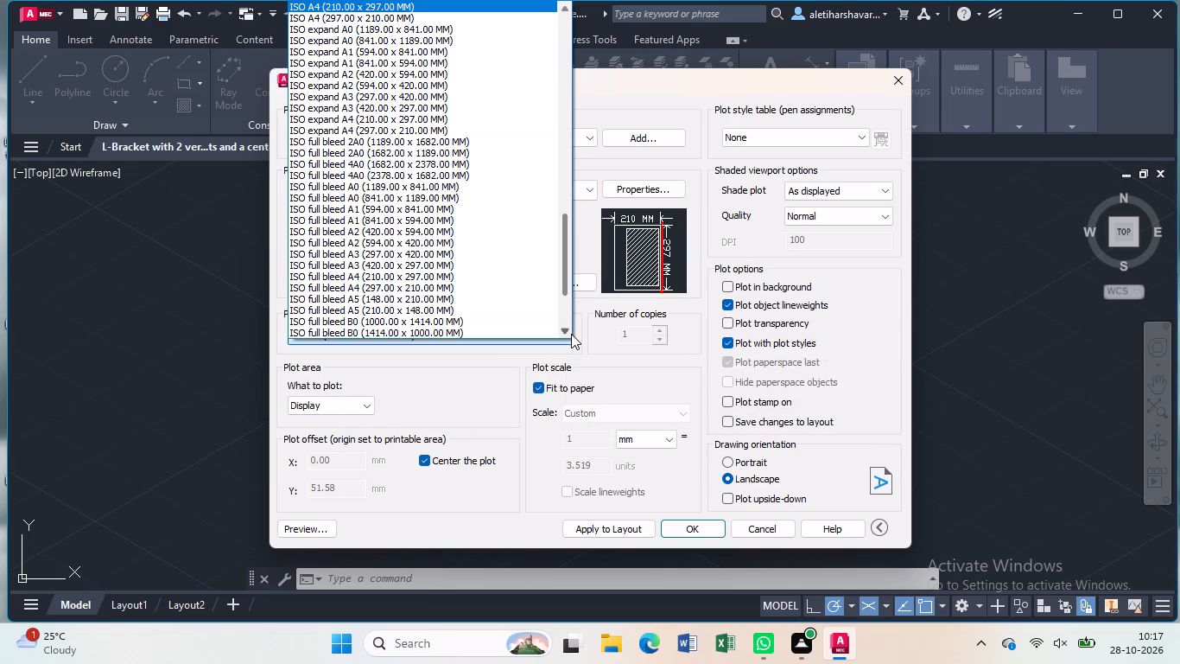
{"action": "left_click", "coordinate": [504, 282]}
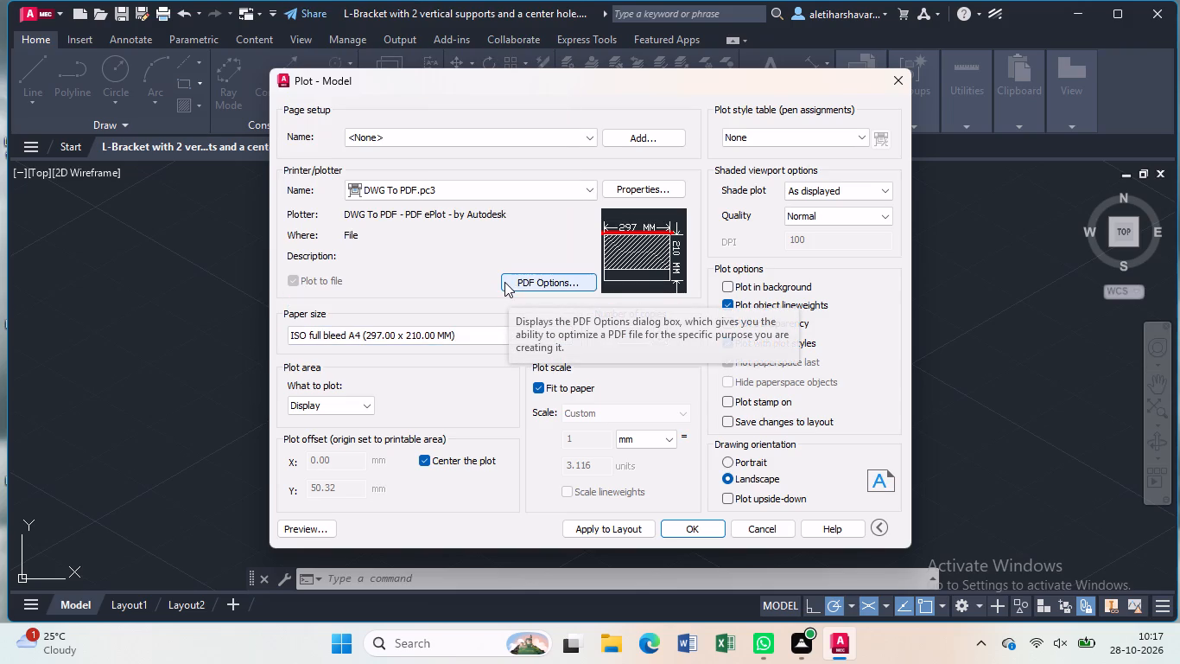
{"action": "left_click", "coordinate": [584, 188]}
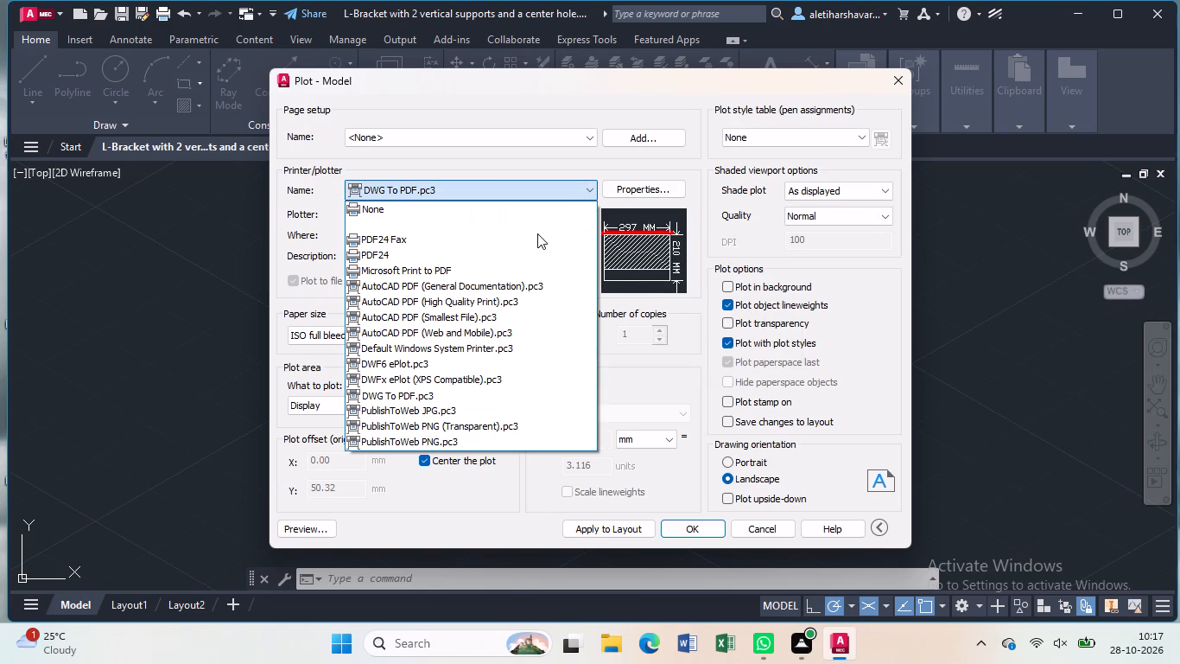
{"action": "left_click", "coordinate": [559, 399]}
Set the plot's paper size to ISO expand A4 (297.00 x 210.00 MM), with the plot centred.
{"action": "left_click", "coordinate": [561, 330]}
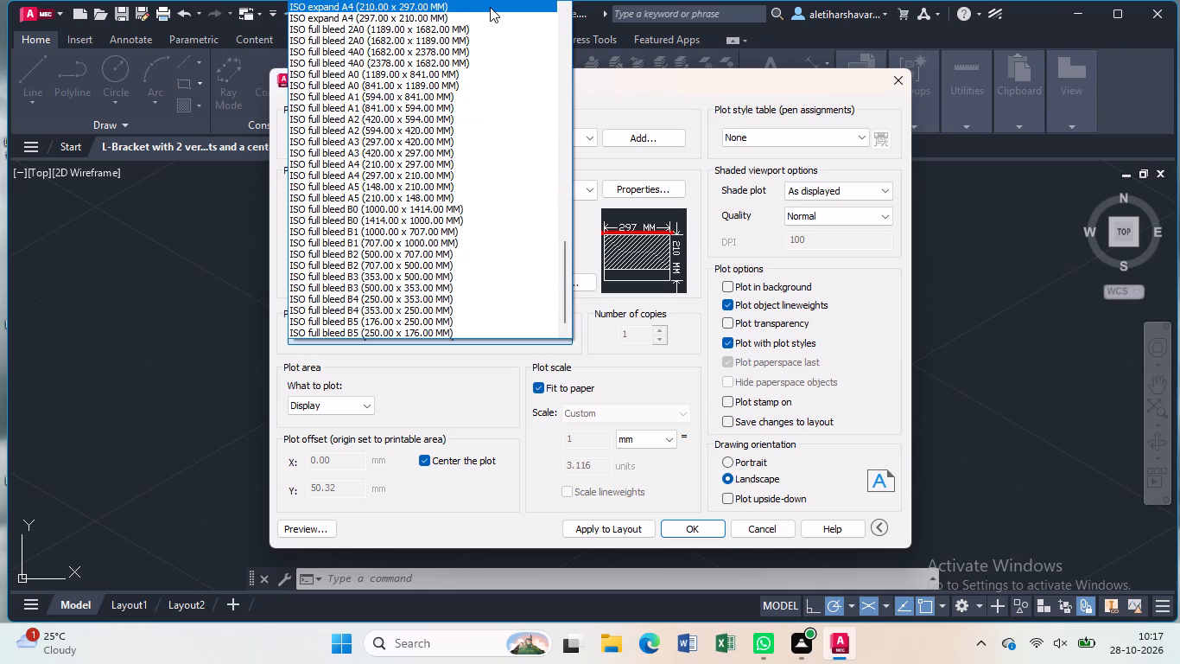
{"action": "left_click", "coordinate": [490, 16]}
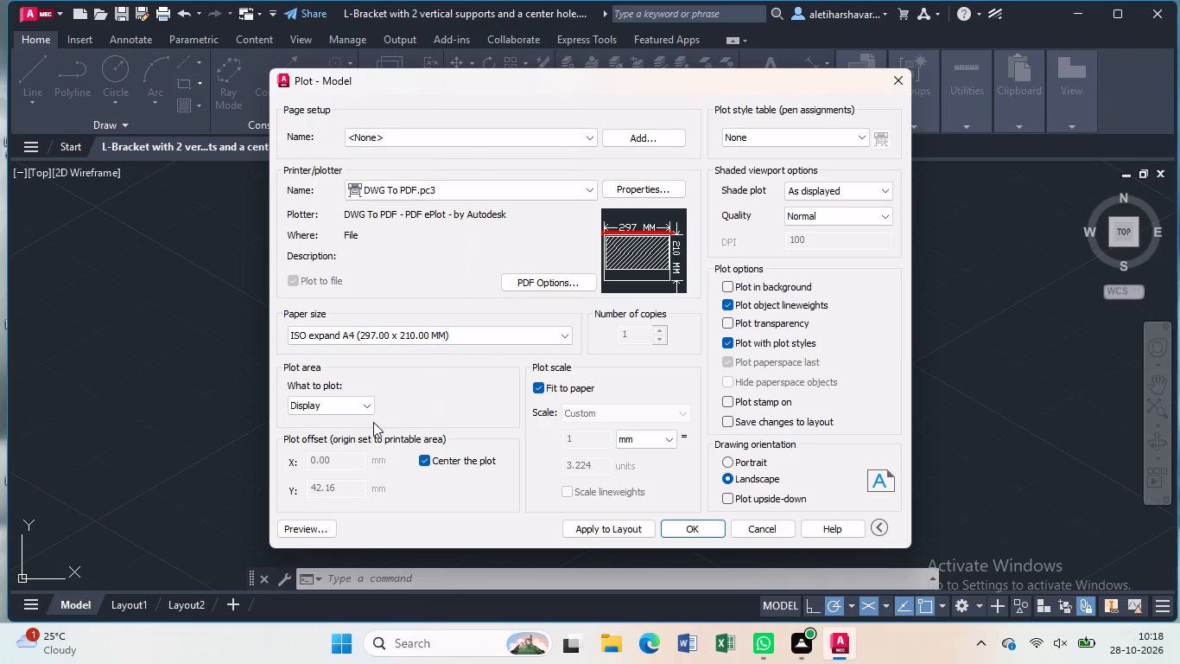
{"action": "left_click", "coordinate": [424, 460]}
{"action": "left_click", "coordinate": [422, 457]}
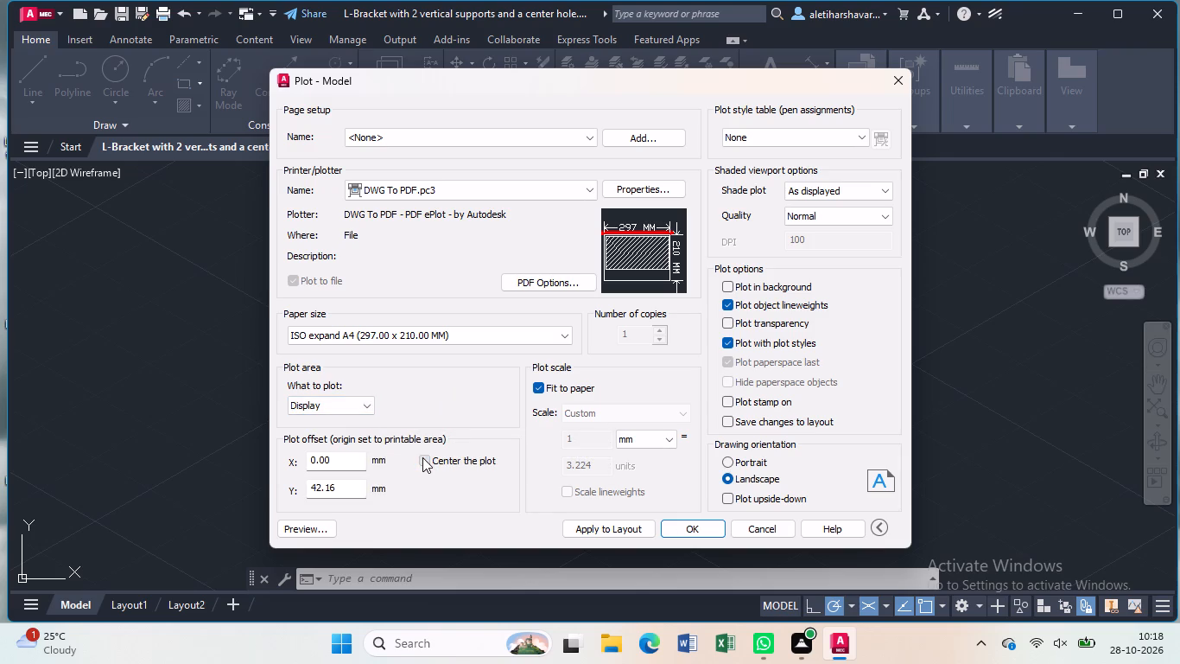
Set the plot area to a window enclosing the whole dimensioned bracket.
{"action": "left_click", "coordinate": [366, 410]}
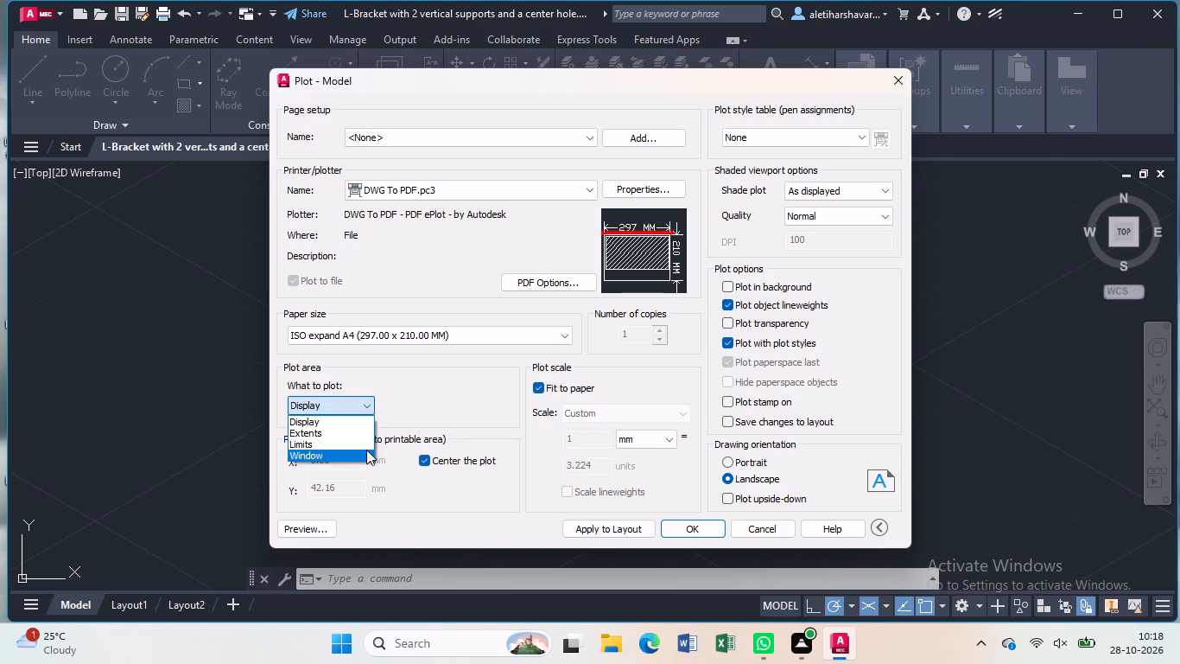
{"action": "left_click", "coordinate": [366, 451]}
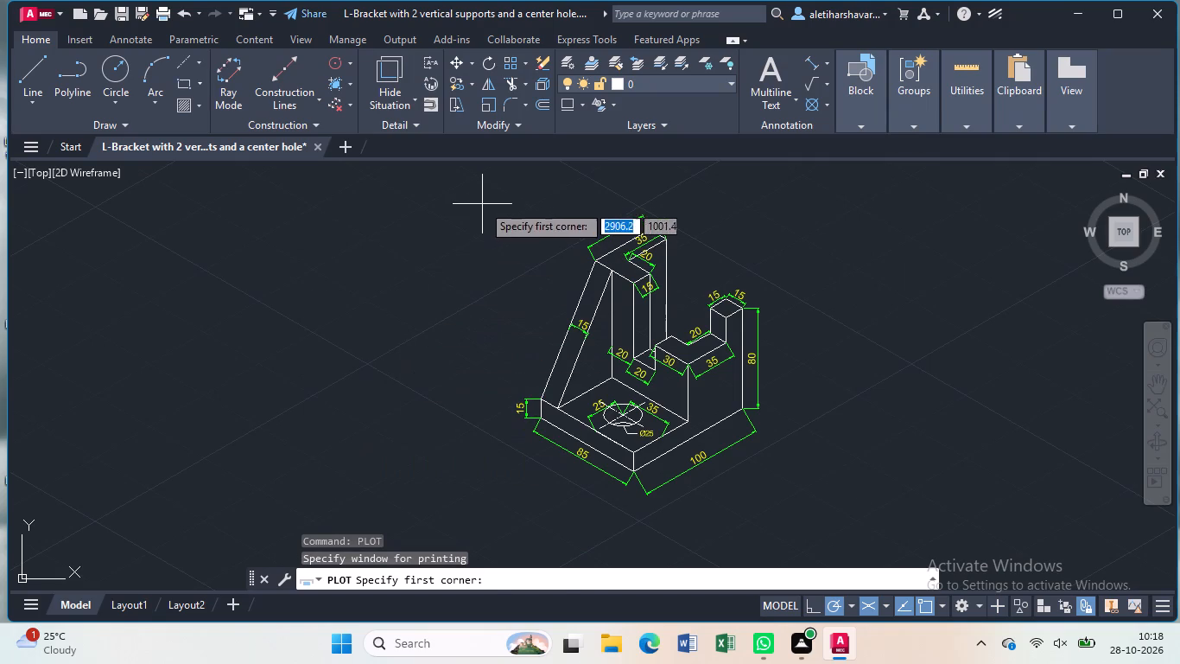
{"action": "left_click", "coordinate": [484, 195]}
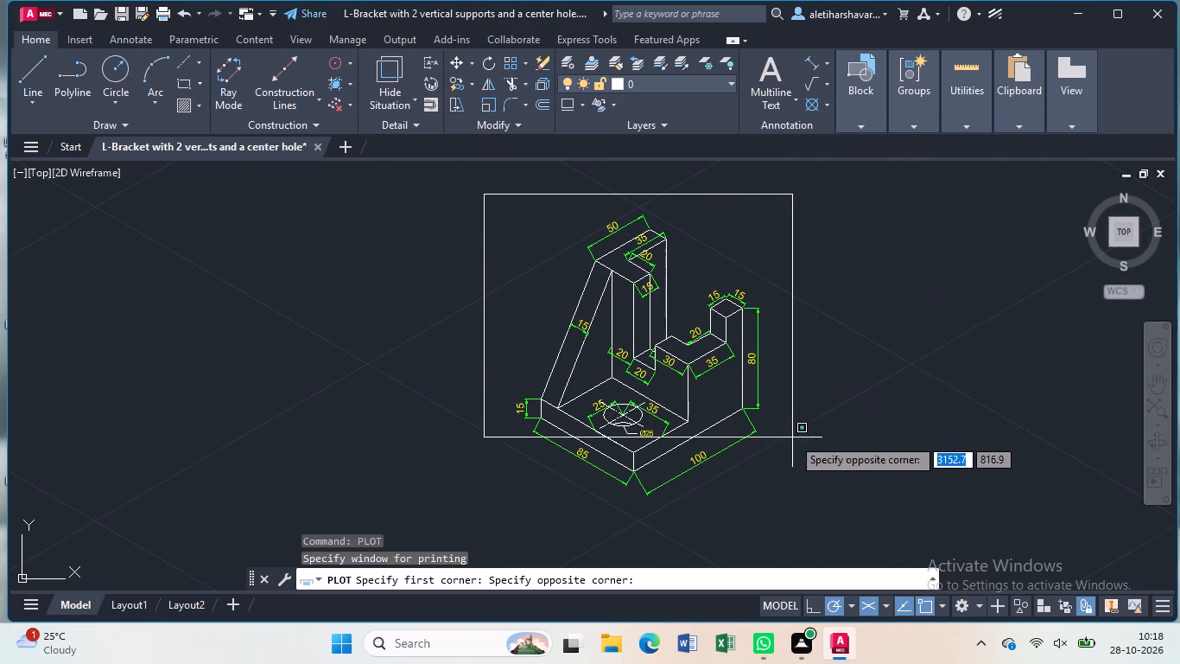
{"action": "left_click", "coordinate": [800, 521]}
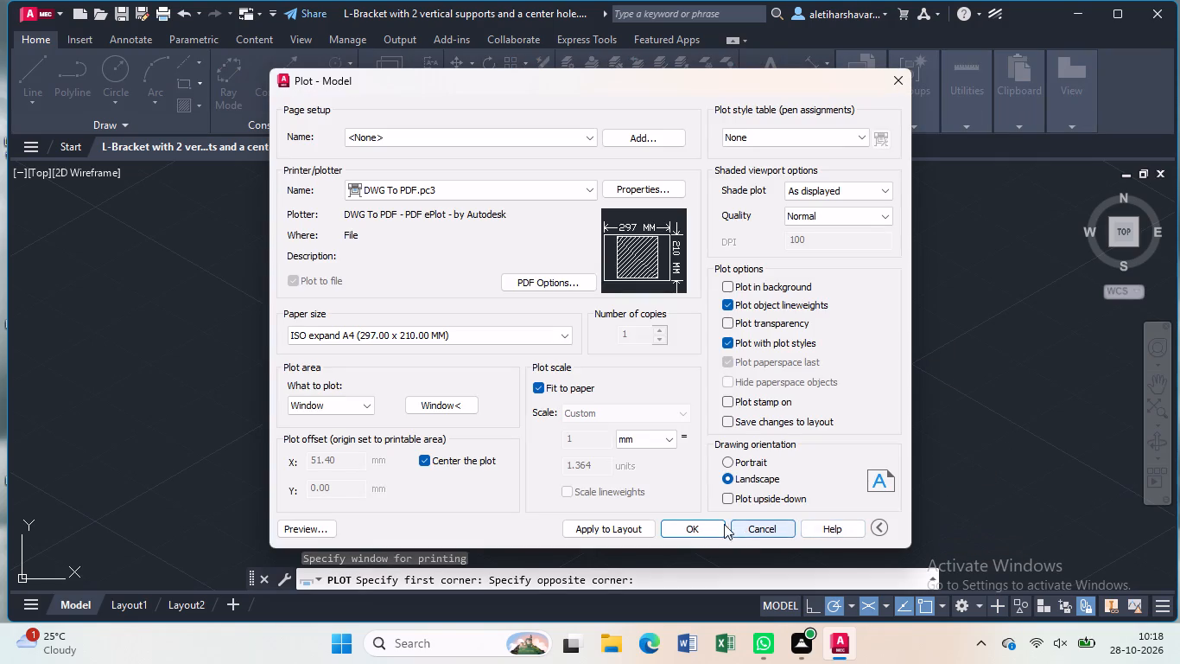
Plot to Documents as L-Bracket with 2 vertical supports and a center hole-Model.pdf, and close the PDF that opens.
{"action": "left_click", "coordinate": [704, 524]}
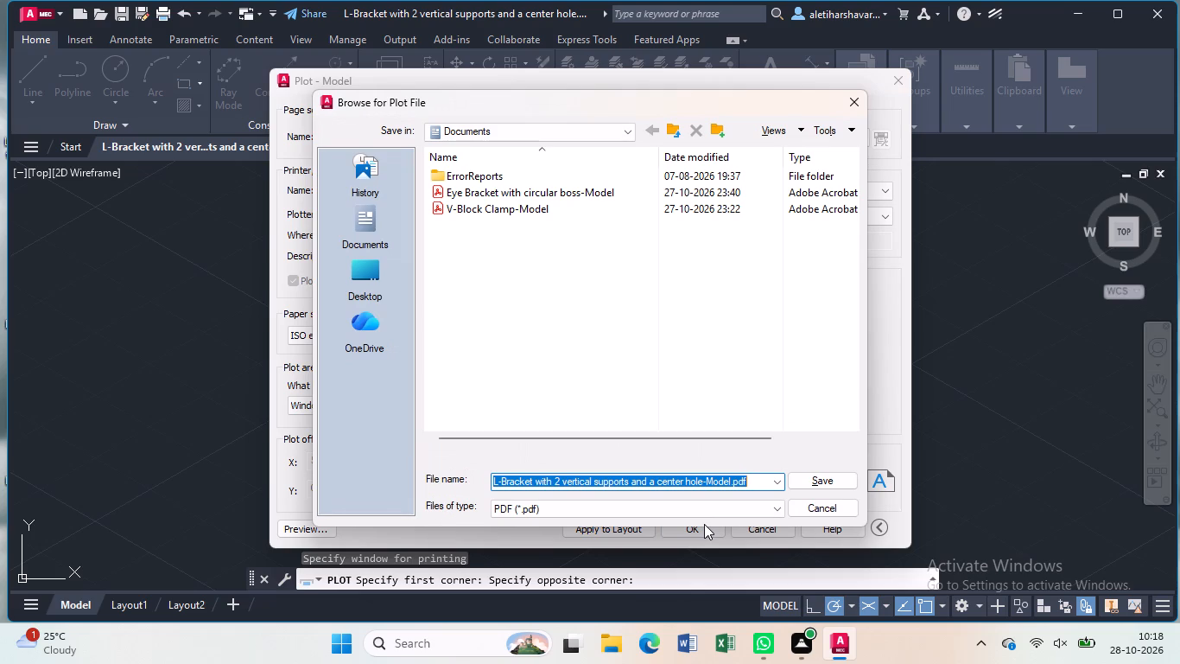
{"action": "key", "text": "Return"}
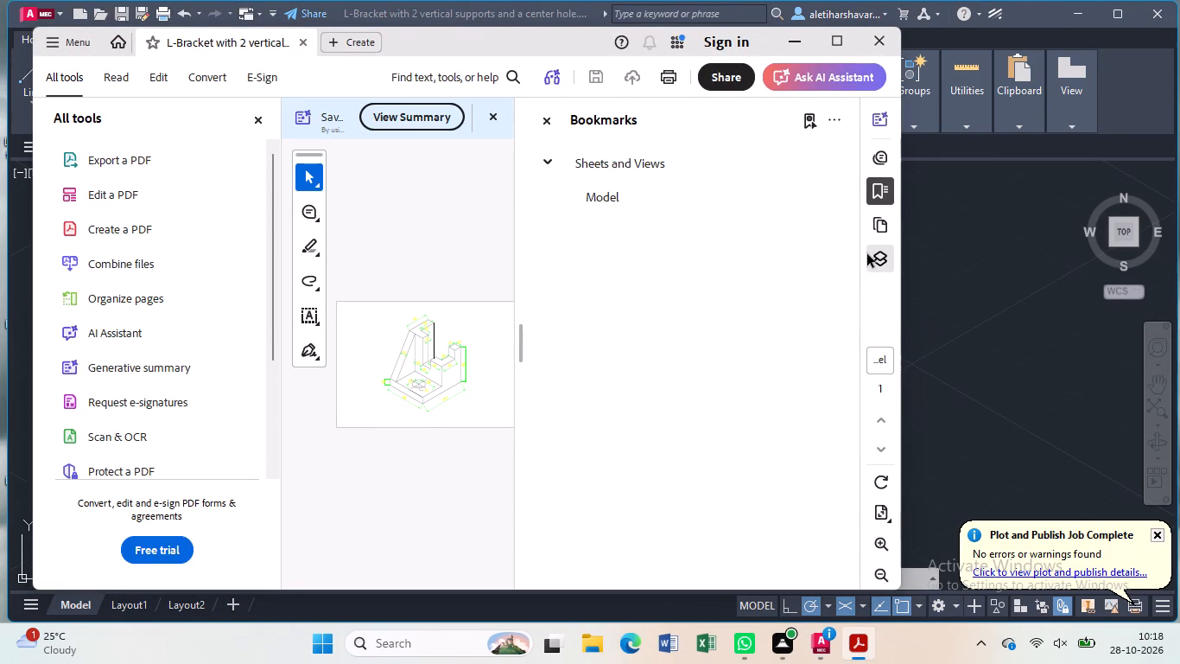
{"action": "left_click", "coordinate": [878, 43]}
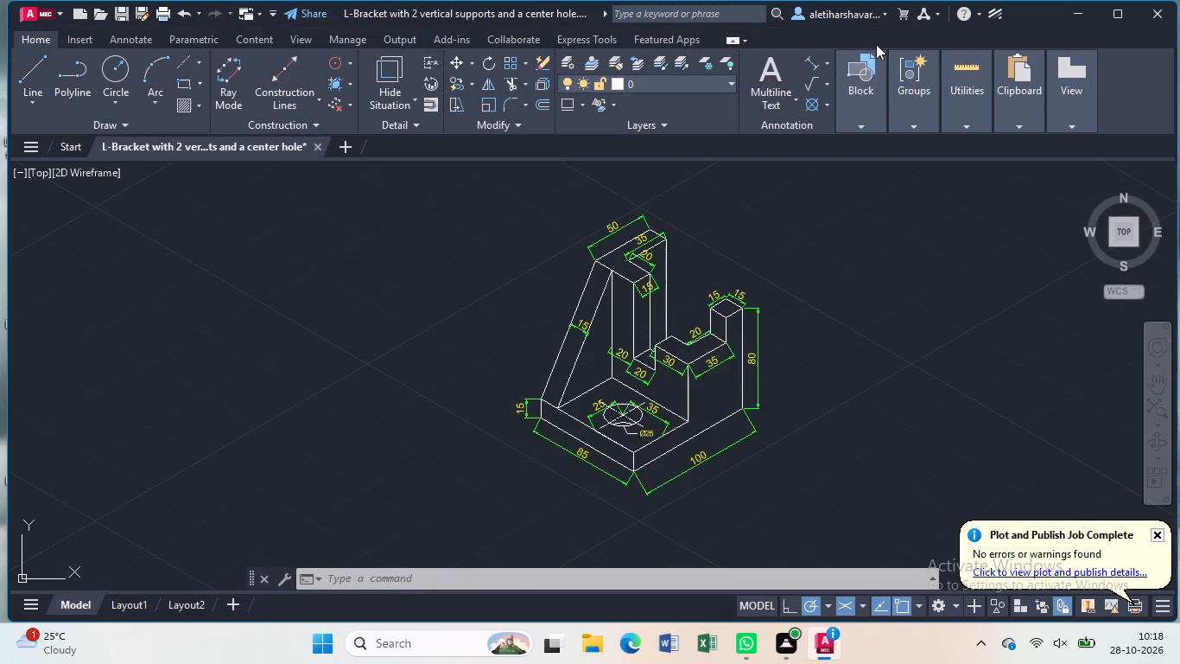